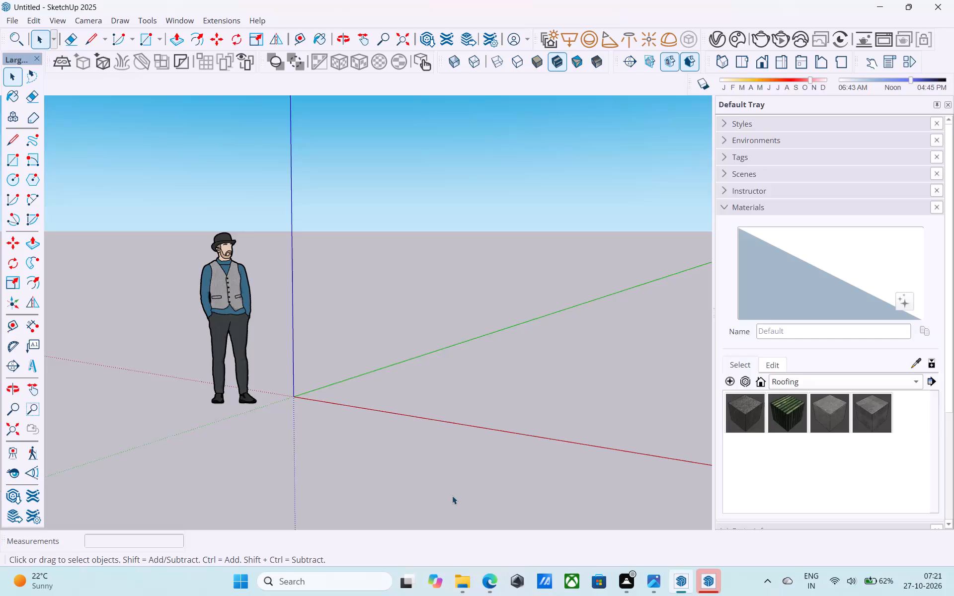
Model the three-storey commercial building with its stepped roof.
Draw a 25' by 40' rectangle on the ground between the positive red and green axes.
{"action": "middle_click_drag", "start_coordinate": [432, 434], "coordinate": [344, 421]}
{"action": "middle_click_drag", "start_coordinate": [406, 443], "coordinate": [348, 414]}
{"action": "scroll", "coordinate": [337, 405], "scroll_direction": "down", "scroll_amount": 3}
{"action": "scroll", "coordinate": [417, 424], "scroll_direction": "down", "scroll_amount": 5}
{"action": "scroll", "coordinate": [276, 396], "scroll_direction": "down", "scroll_amount": 8}
{"action": "middle_click_drag", "start_coordinate": [384, 437], "coordinate": [320, 438]}
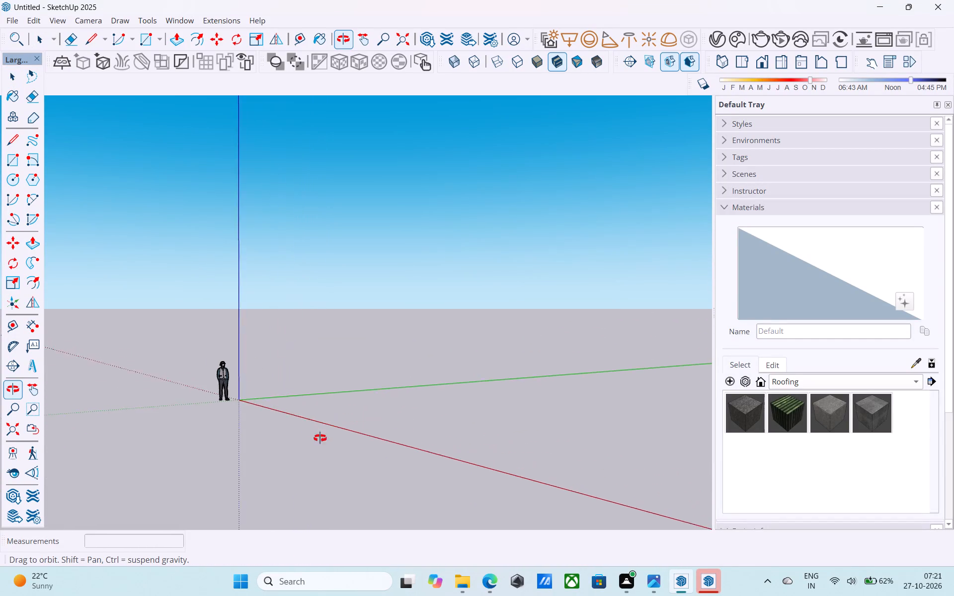
{"action": "middle_click_drag", "start_coordinate": [320, 438], "coordinate": [206, 430]}
{"action": "middle_click_drag", "start_coordinate": [289, 438], "coordinate": [255, 423], "text": "shift"}
{"action": "middle_click_drag", "start_coordinate": [311, 437], "coordinate": [349, 393], "text": "shift"}
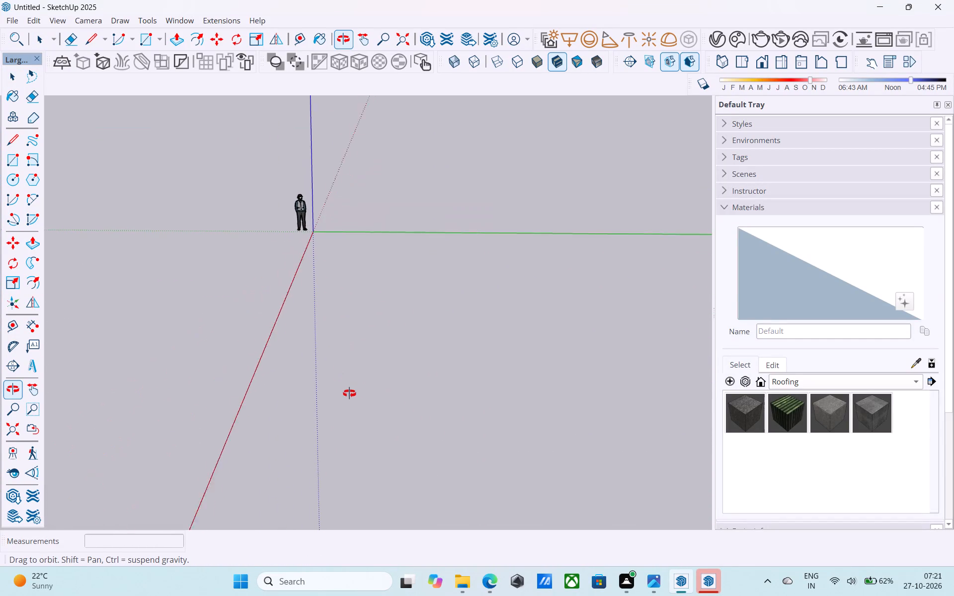
{"action": "middle_click_drag", "start_coordinate": [349, 393], "coordinate": [355, 388], "text": "shift"}
{"action": "key", "text": "r"}
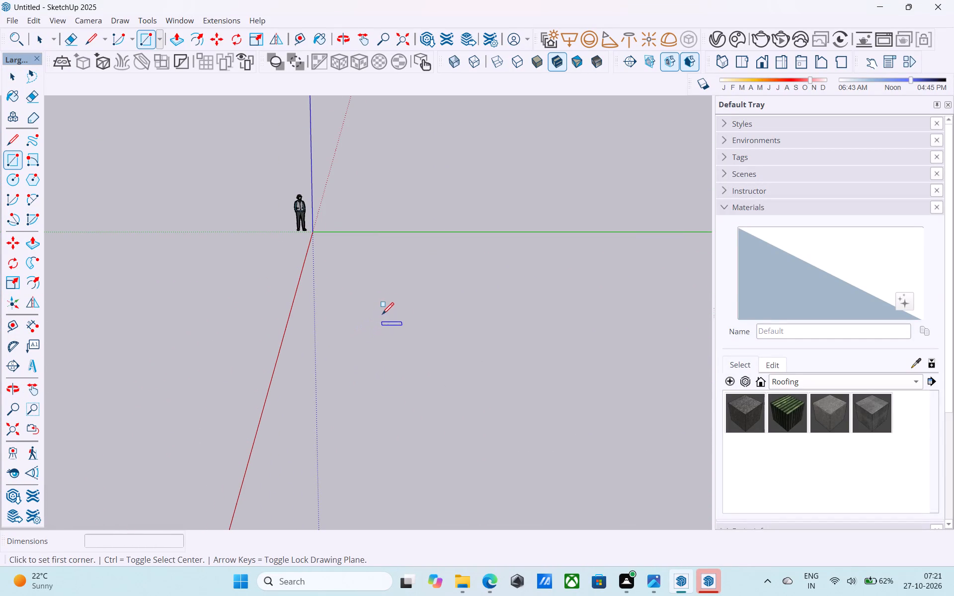
{"action": "left_click", "coordinate": [384, 309]}
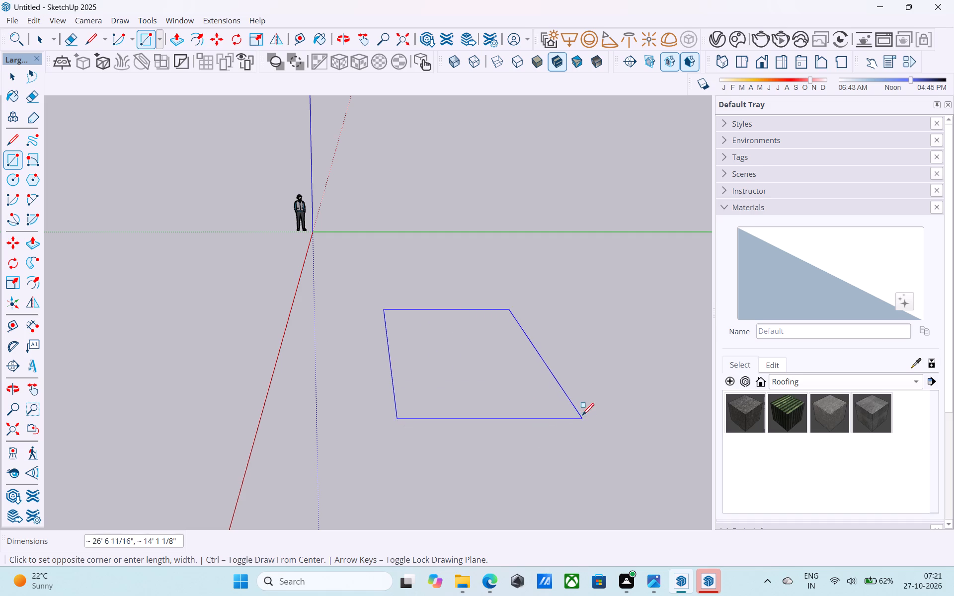
{"action": "type", "text": "25',"}
{"action": "type", "text": "40'"}
{"action": "key", "text": "Return"}
{"action": "scroll", "coordinate": [341, 380], "scroll_direction": "down", "scroll_amount": 13}
{"action": "middle_click_drag", "start_coordinate": [423, 380], "coordinate": [423, 475]}
{"action": "middle_click_drag", "start_coordinate": [419, 425], "coordinate": [423, 464]}
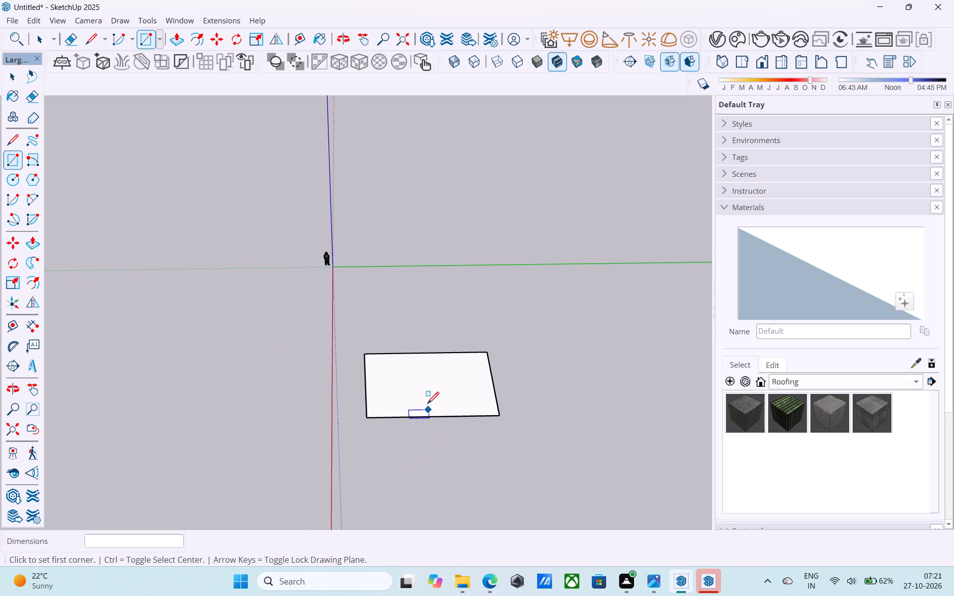
{"action": "scroll", "coordinate": [425, 398], "scroll_direction": "up", "scroll_amount": 6}
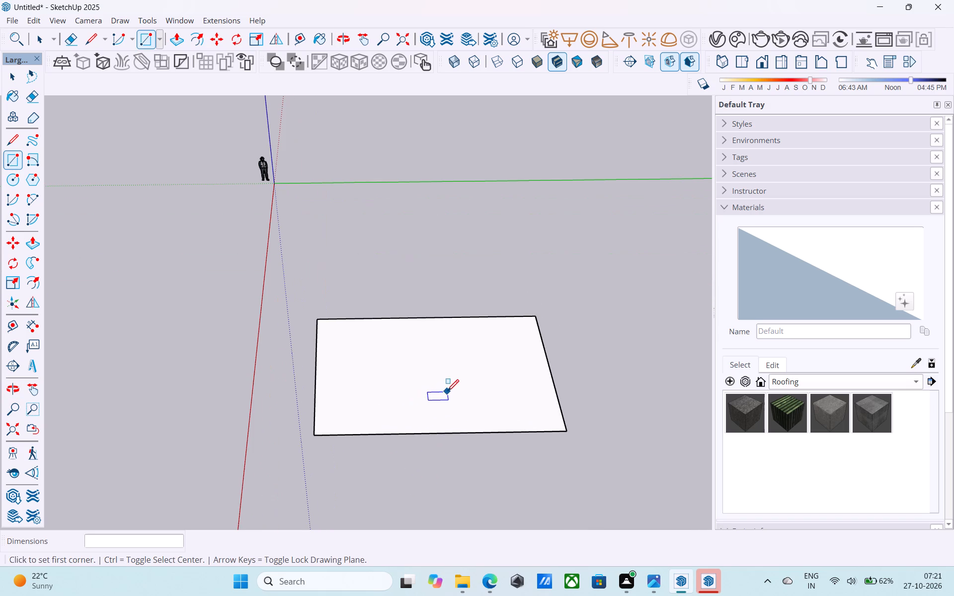
{"action": "scroll", "coordinate": [426, 390], "scroll_direction": "up", "scroll_amount": 3}
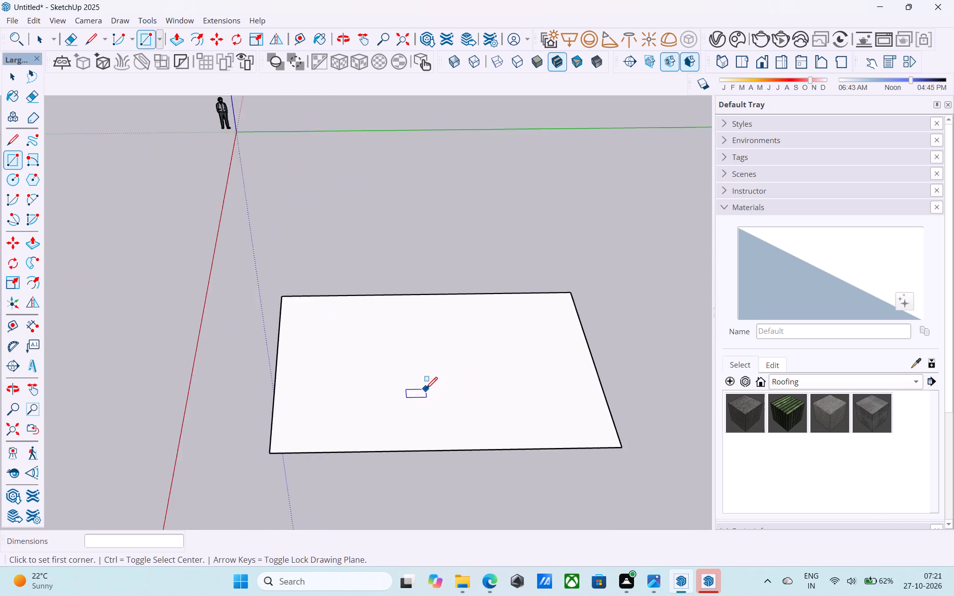
{"action": "scroll", "coordinate": [426, 390], "scroll_direction": "up", "scroll_amount": 1}
{"action": "middle_click_drag", "start_coordinate": [426, 390], "coordinate": [420, 386]}
{"action": "key", "text": "space"}
Offset the rectangle's outline inward by 9" to form a border strip.
{"action": "scroll", "coordinate": [425, 376], "scroll_direction": "down", "scroll_amount": 5}
{"action": "middle_click_drag", "start_coordinate": [425, 379], "coordinate": [445, 367]}
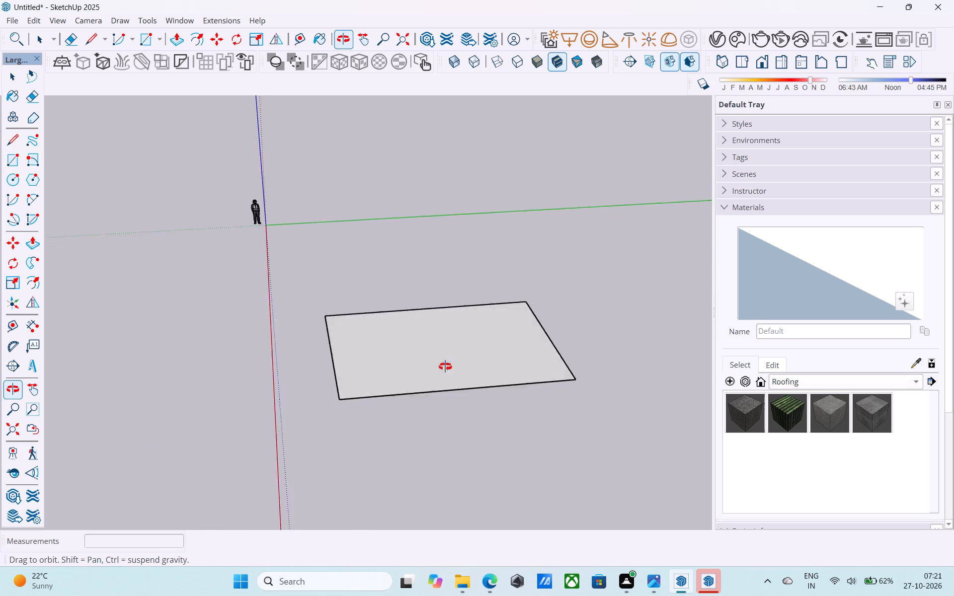
{"action": "middle_click_drag", "start_coordinate": [445, 367], "coordinate": [434, 446]}
{"action": "middle_click_drag", "start_coordinate": [404, 407], "coordinate": [414, 426], "text": "shift"}
{"action": "middle_click_drag", "start_coordinate": [404, 422], "coordinate": [401, 437], "text": "shift"}
{"action": "scroll", "coordinate": [410, 403], "scroll_direction": "up", "scroll_amount": 3}
{"action": "left_click", "coordinate": [411, 402]}
{"action": "key", "text": "f"}
{"action": "left_click", "coordinate": [409, 402]}
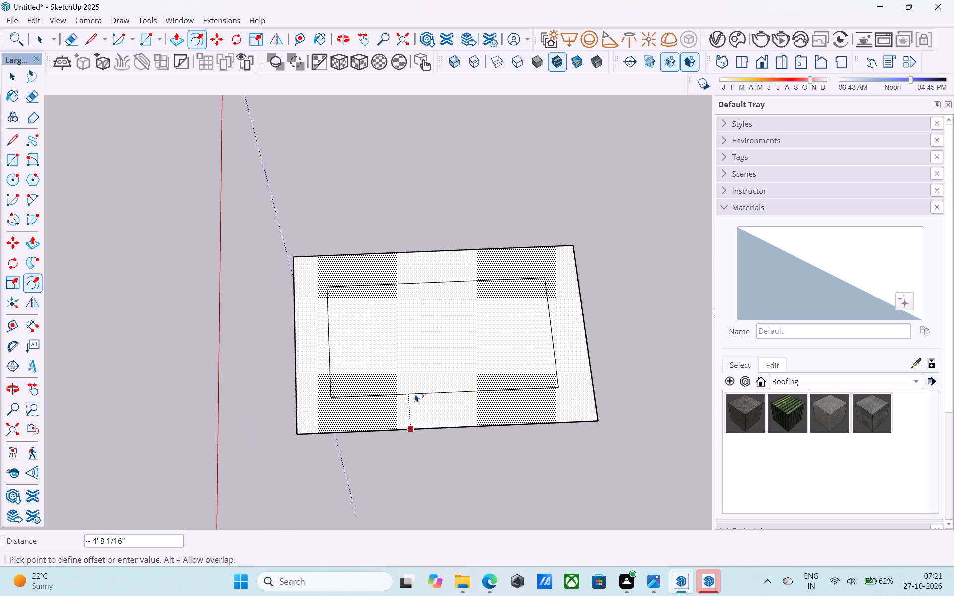
{"action": "type", "text": "9\""}
{"action": "key", "text": "Return"}
{"action": "key", "text": "space"}
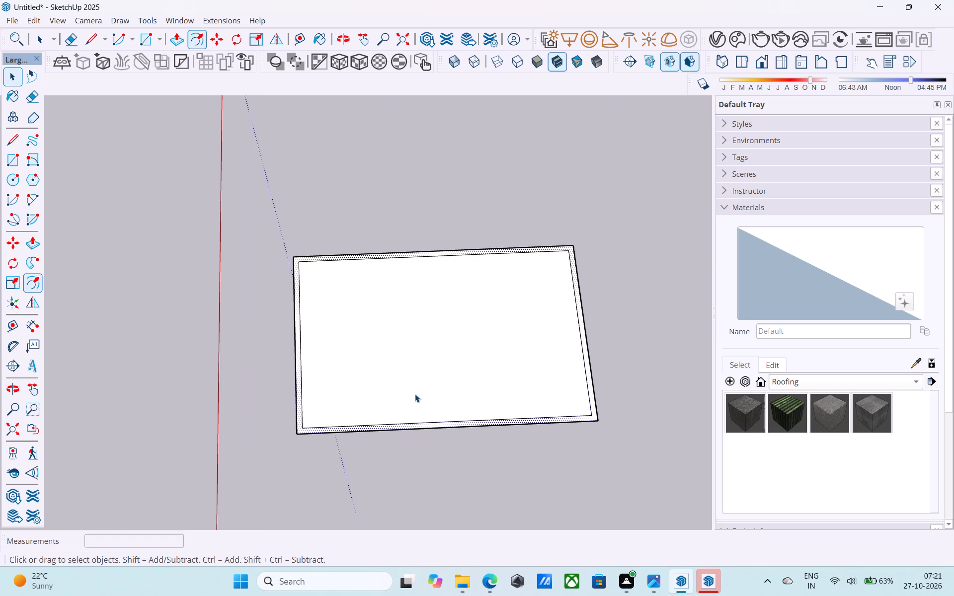
Draw a 6" vertical line down from the rectangle's outer corner farthest along the red axis and closest to it.
{"action": "middle_click_drag", "start_coordinate": [408, 412], "coordinate": [393, 311]}
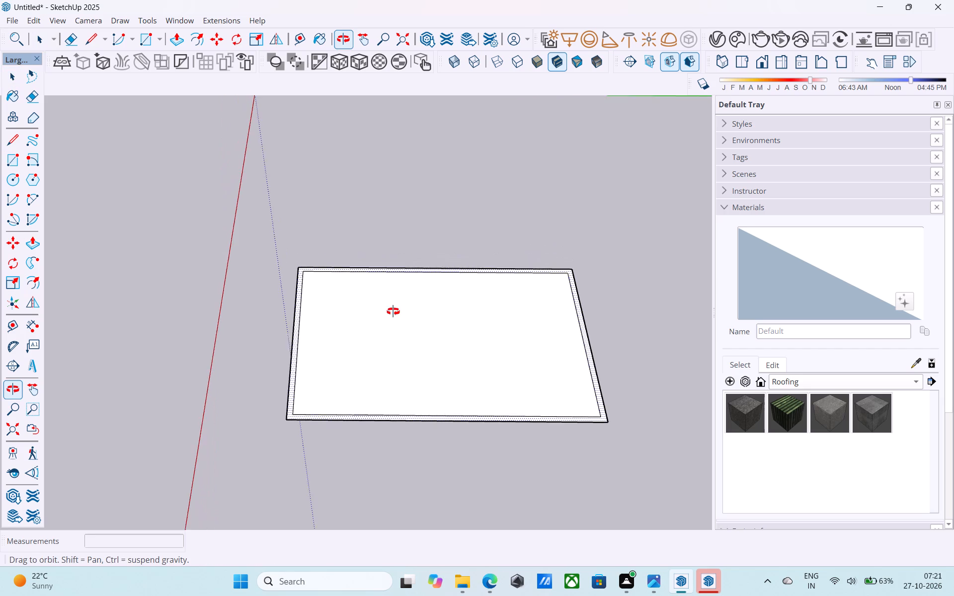
{"action": "middle_click_drag", "start_coordinate": [393, 311], "coordinate": [398, 337]}
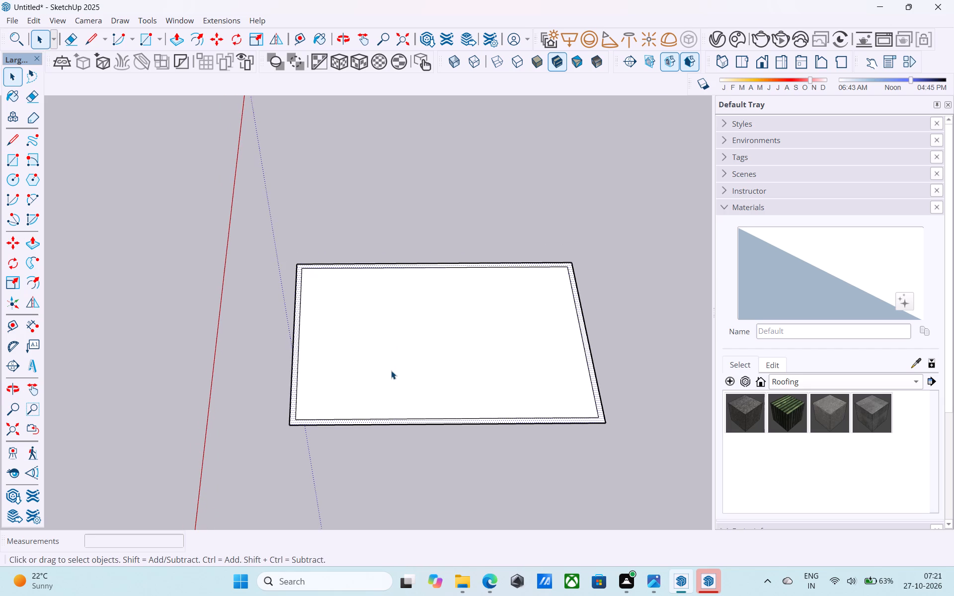
{"action": "middle_click_drag", "start_coordinate": [391, 371], "coordinate": [427, 233]}
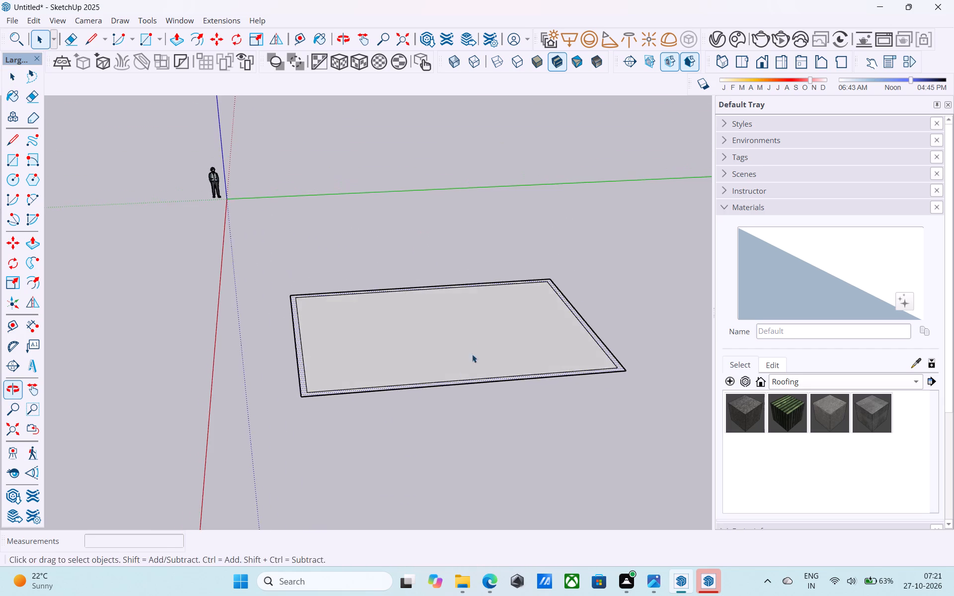
{"action": "middle_click_drag", "start_coordinate": [463, 348], "coordinate": [475, 307]}
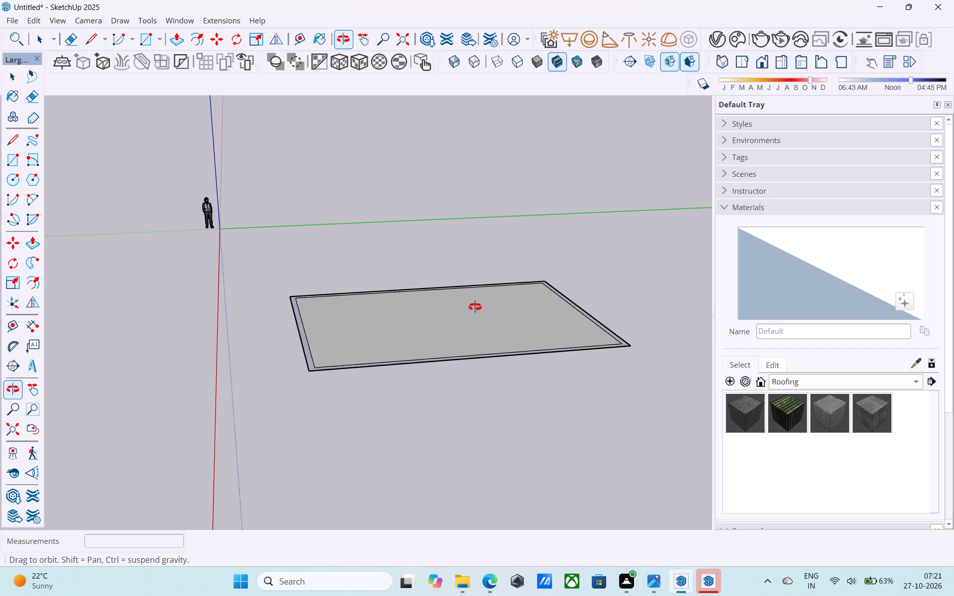
{"action": "middle_click_drag", "start_coordinate": [475, 307], "coordinate": [476, 305]}
{"action": "middle_click_drag", "start_coordinate": [457, 363], "coordinate": [432, 397]}
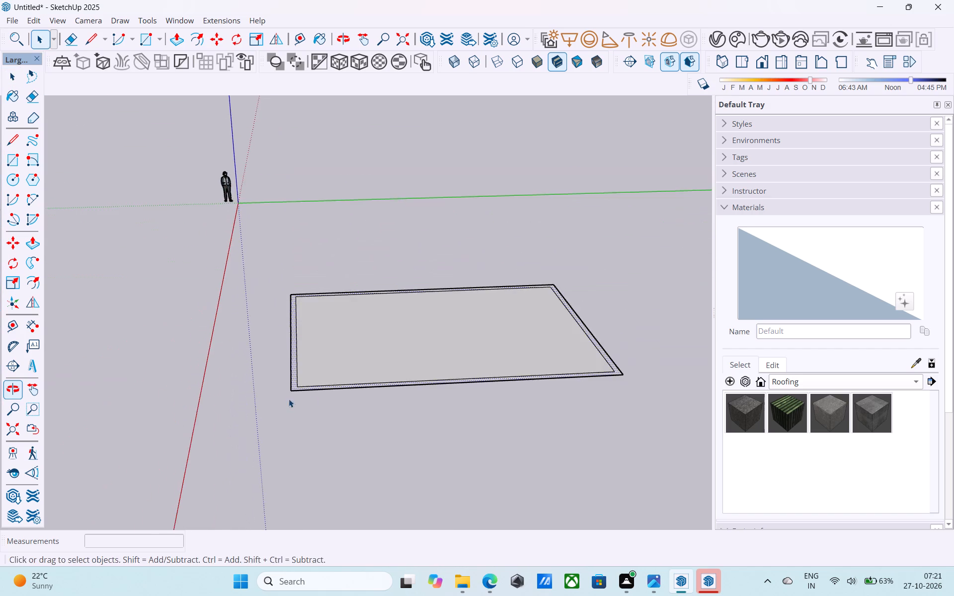
{"action": "scroll", "coordinate": [289, 399], "scroll_direction": "up", "scroll_amount": 2}
{"action": "middle_click_drag", "start_coordinate": [289, 398], "coordinate": [324, 271]}
{"action": "middle_click_drag", "start_coordinate": [357, 317], "coordinate": [310, 233]}
{"action": "scroll", "coordinate": [307, 259], "scroll_direction": "up", "scroll_amount": 1}
{"action": "key", "text": "l"}
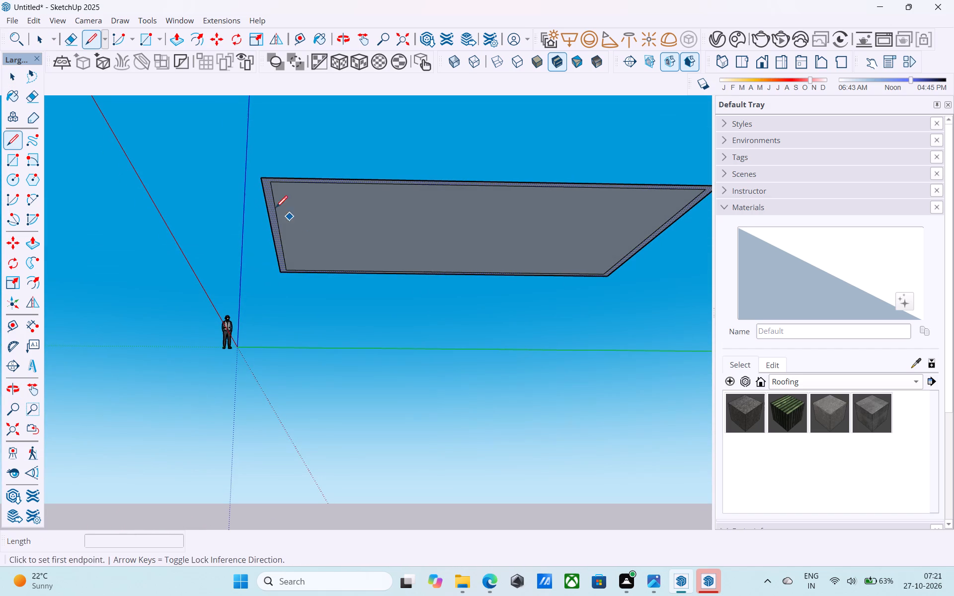
{"action": "left_click", "coordinate": [264, 177]}
{"action": "middle_click_drag", "start_coordinate": [266, 200], "coordinate": [263, 217]}
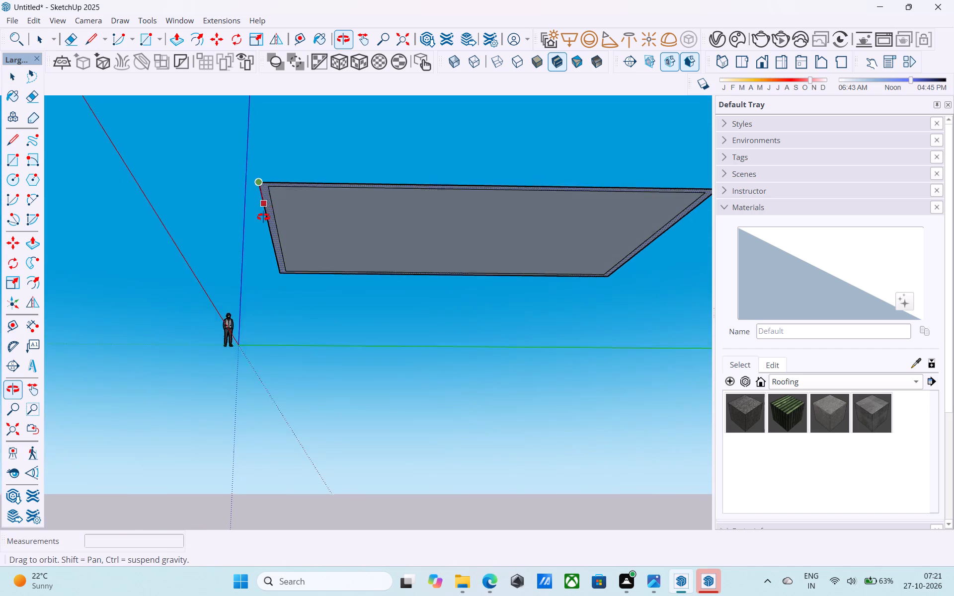
{"action": "middle_click_drag", "start_coordinate": [263, 217], "coordinate": [249, 278]}
{"action": "scroll", "coordinate": [249, 278], "scroll_direction": "up", "scroll_amount": 1}
{"action": "type", "text": "6\""}
{"action": "key", "text": "Return"}
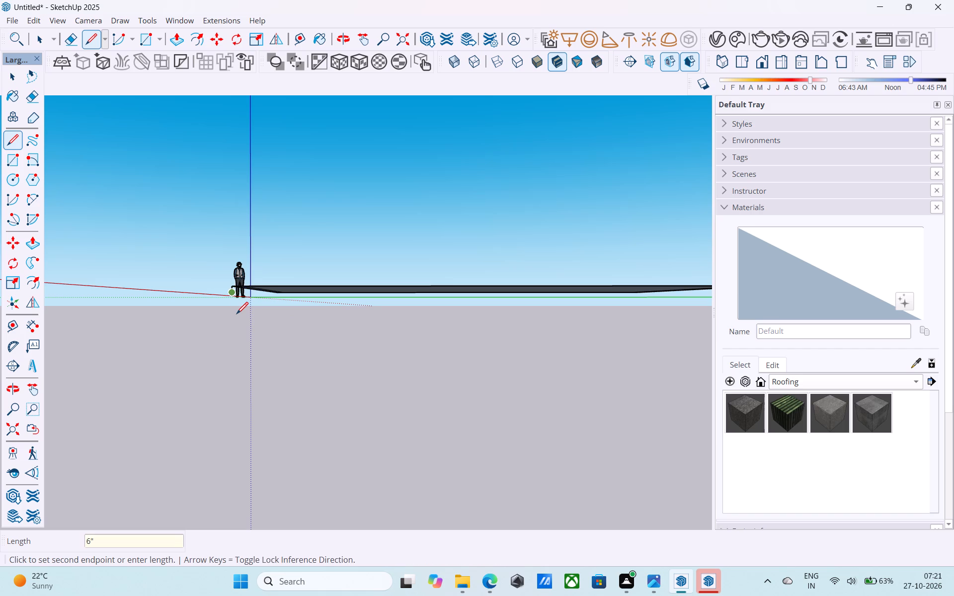
{"action": "key", "text": "space"}
Draw a 6" vertical line down from the diagonally opposite outer corner of the rectangle.
{"action": "type", "text": "l"}
{"action": "scroll", "coordinate": [234, 310], "scroll_direction": "down", "scroll_amount": 4}
{"action": "middle_click_drag", "start_coordinate": [238, 308], "coordinate": [285, 292]}
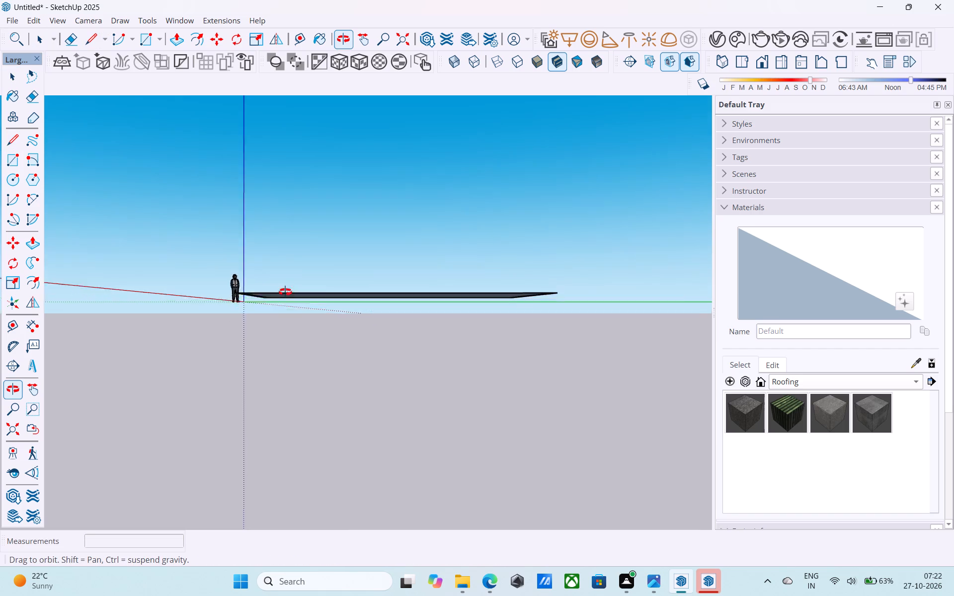
{"action": "middle_click_drag", "start_coordinate": [285, 292], "coordinate": [457, 247]}
{"action": "scroll", "coordinate": [477, 365], "scroll_direction": "up", "scroll_amount": 13}
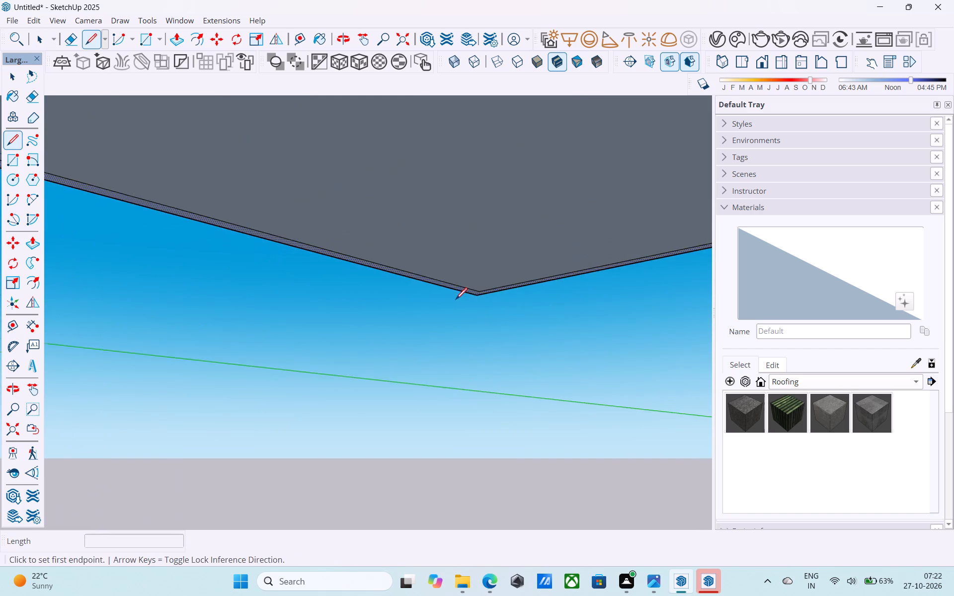
{"action": "scroll", "coordinate": [456, 300], "scroll_direction": "up", "scroll_amount": 5}
{"action": "scroll", "coordinate": [497, 298], "scroll_direction": "up", "scroll_amount": 2}
{"action": "left_click", "coordinate": [487, 291]}
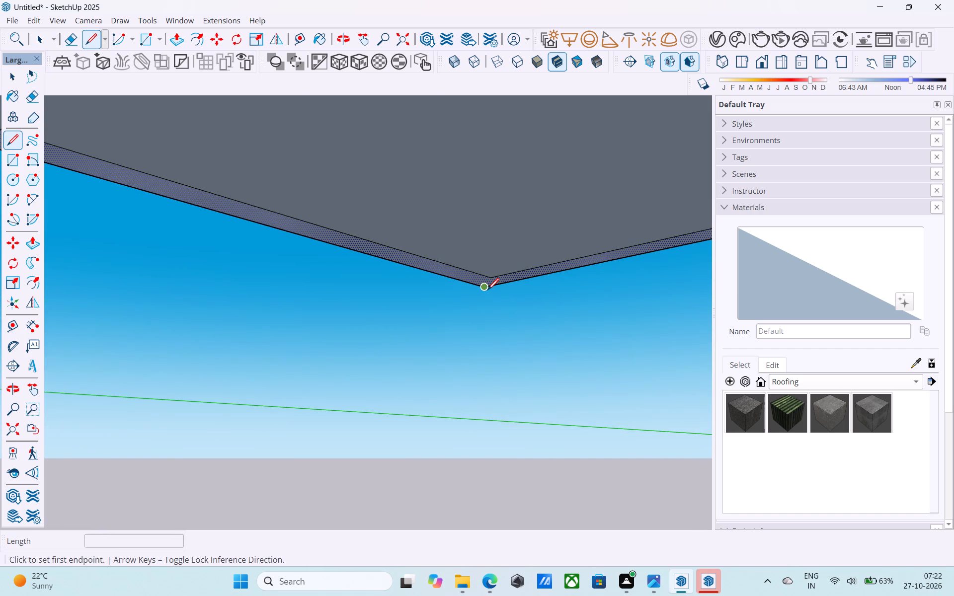
{"action": "type", "text": "6\""}
{"action": "key", "text": "Return"}
Draw a 25' by 40' bottom rectangle spanning the lower ends of the two 6" corner lines.
{"action": "key", "text": "r"}
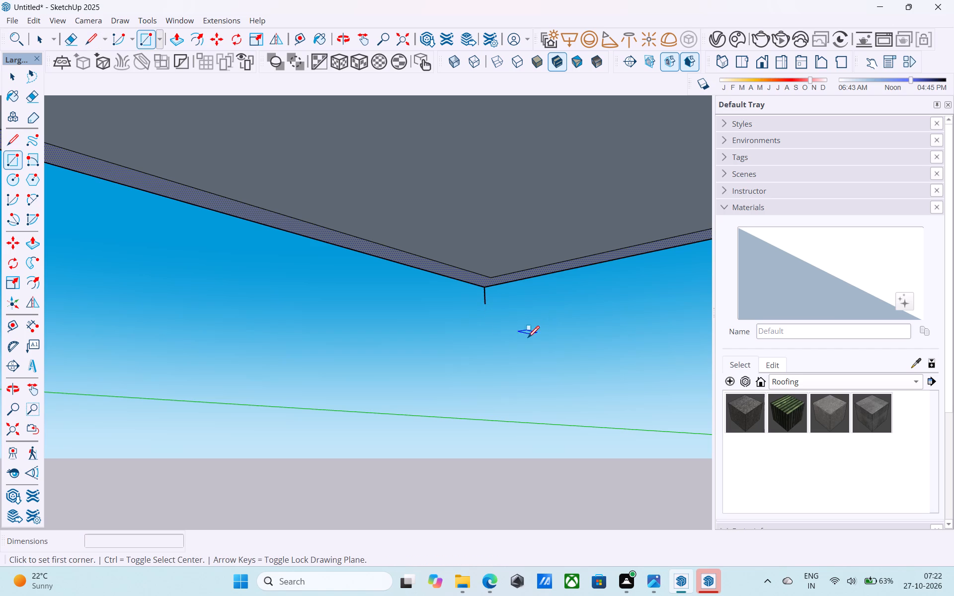
{"action": "left_click", "coordinate": [486, 307]}
{"action": "scroll", "coordinate": [486, 306], "scroll_direction": "down", "scroll_amount": 8}
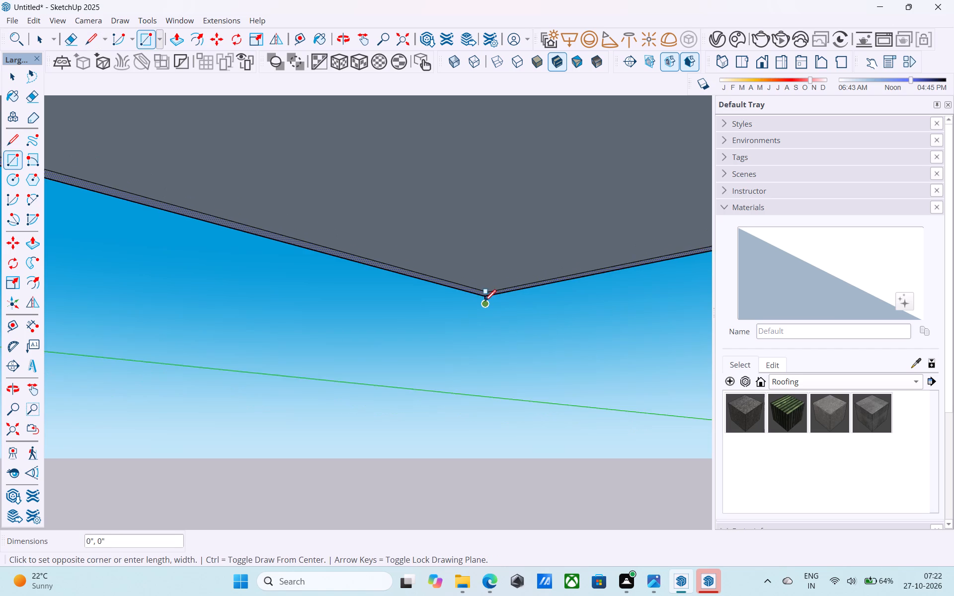
{"action": "scroll", "coordinate": [484, 302], "scroll_direction": "down", "scroll_amount": 7}
{"action": "middle_click_drag", "start_coordinate": [487, 248], "coordinate": [497, 340]}
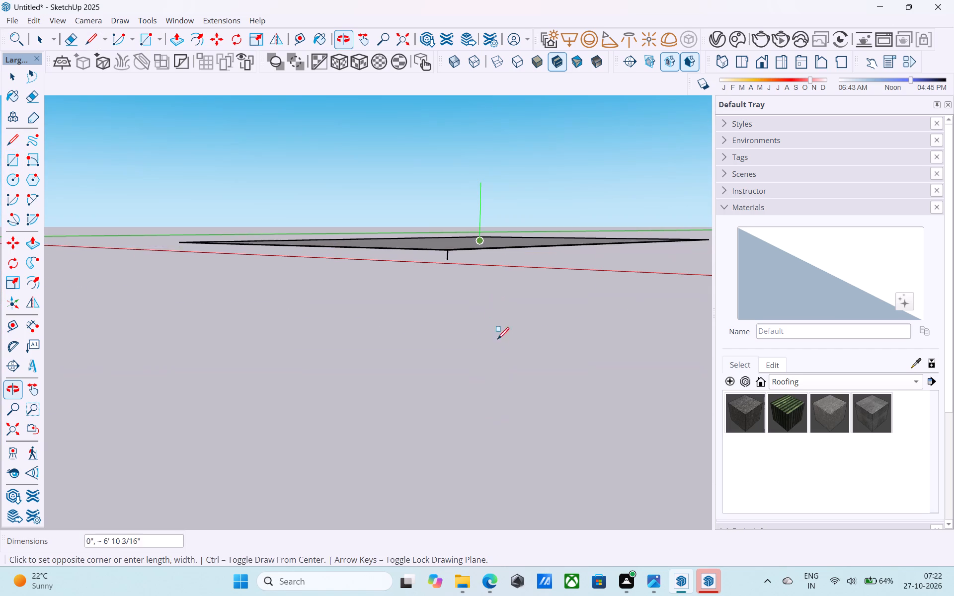
{"action": "left_click", "coordinate": [447, 262]}
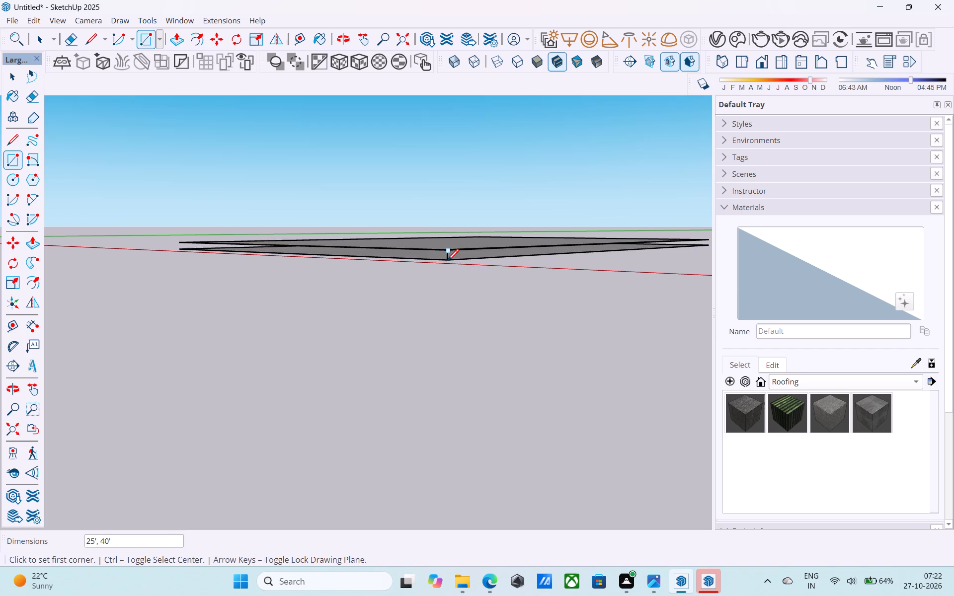
Join the bottom and top rectangles with a vertical edge at the open corner farthest from the origin.
{"action": "scroll", "coordinate": [502, 257], "scroll_direction": "down", "scroll_amount": 5}
{"action": "middle_click_drag", "start_coordinate": [507, 256], "coordinate": [272, 256]}
{"action": "key", "text": "l"}
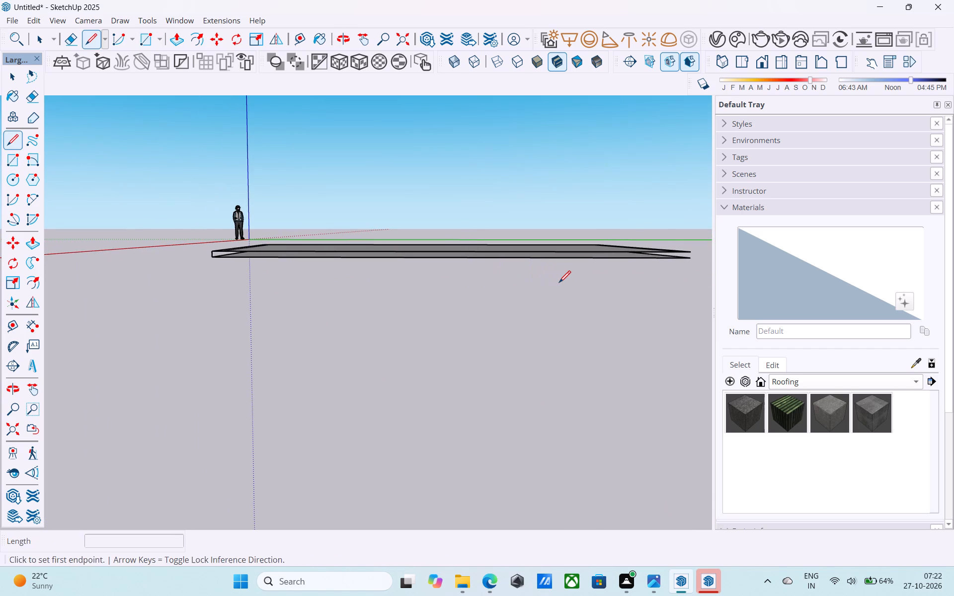
{"action": "middle_click_drag", "start_coordinate": [559, 283], "coordinate": [422, 316], "text": "shift"}
{"action": "scroll", "coordinate": [612, 341], "scroll_direction": "up", "scroll_amount": 8}
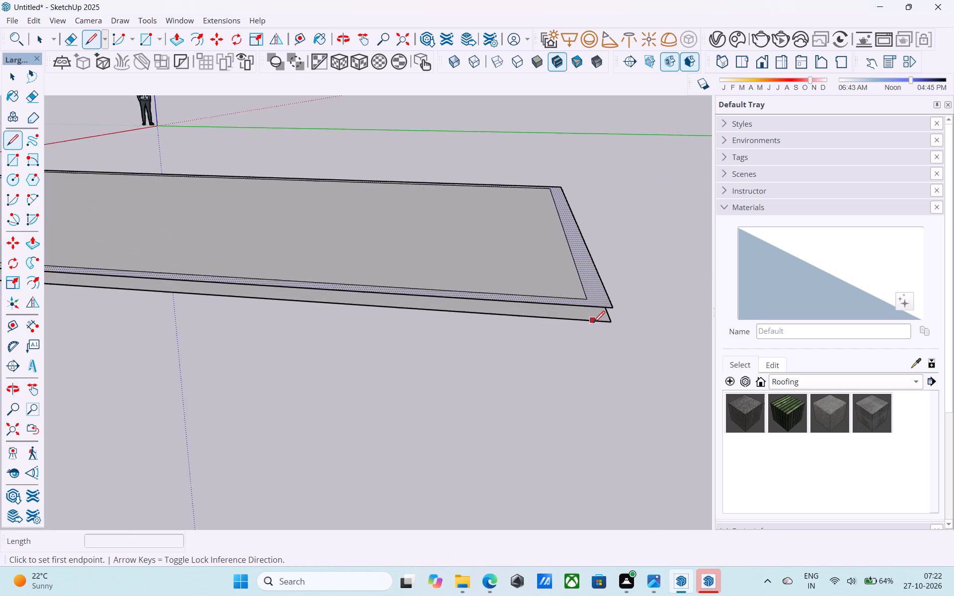
{"action": "scroll", "coordinate": [593, 324], "scroll_direction": "up", "scroll_amount": 4}
{"action": "left_click", "coordinate": [621, 322]}
{"action": "key", "text": "l"}
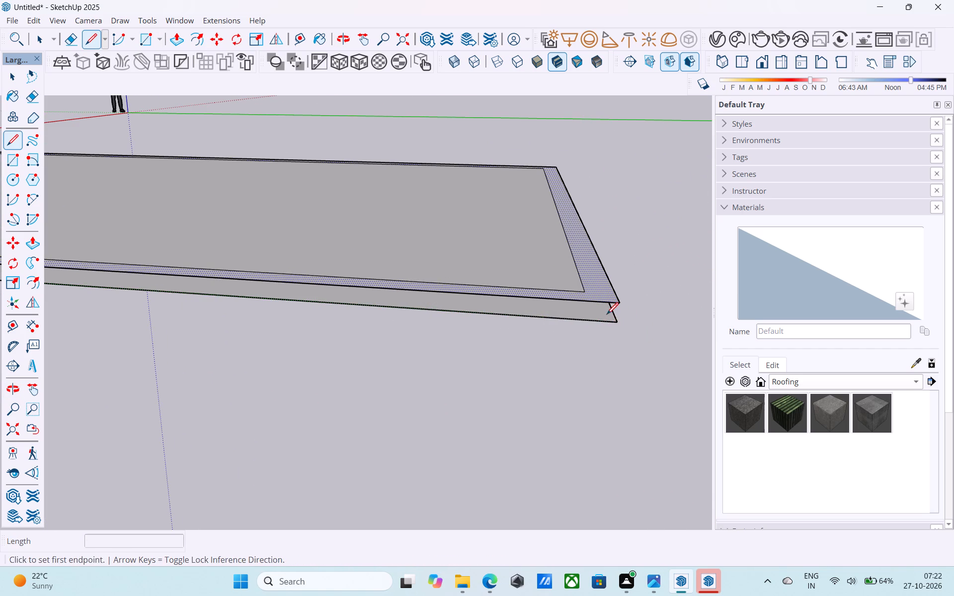
{"action": "left_click", "coordinate": [615, 325]}
{"action": "left_click", "coordinate": [616, 304]}
Join the bottom and top rectangles with a vertical edge at the remaining open corner, nearest the origin.
{"action": "scroll", "coordinate": [617, 303], "scroll_direction": "down", "scroll_amount": 10}
{"action": "middle_click_drag", "start_coordinate": [270, 272], "coordinate": [540, 268]}
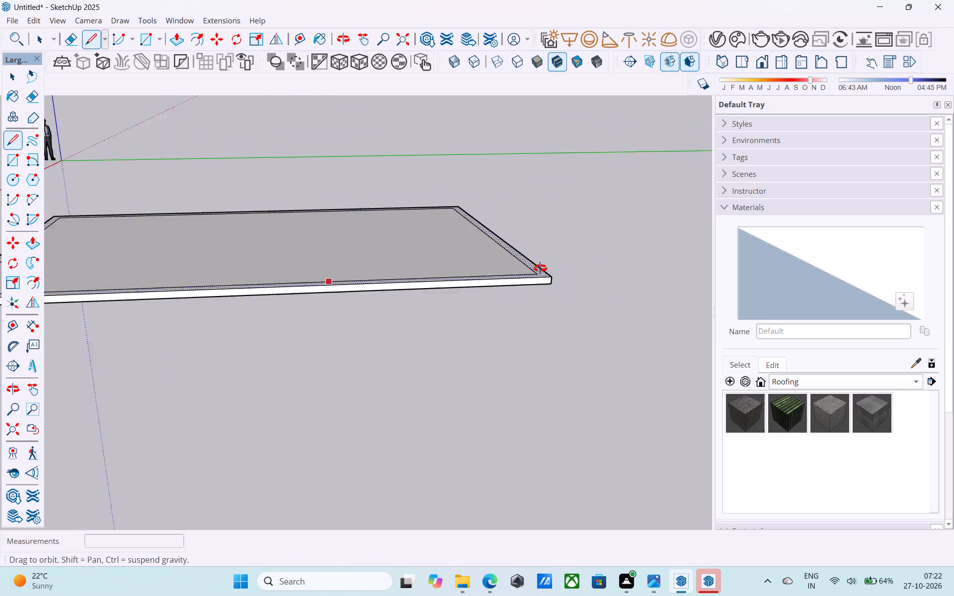
{"action": "middle_click_drag", "start_coordinate": [540, 268], "coordinate": [630, 268]}
{"action": "middle_click_drag", "start_coordinate": [428, 271], "coordinate": [672, 266]}
{"action": "scroll", "coordinate": [300, 389], "scroll_direction": "up", "scroll_amount": 5}
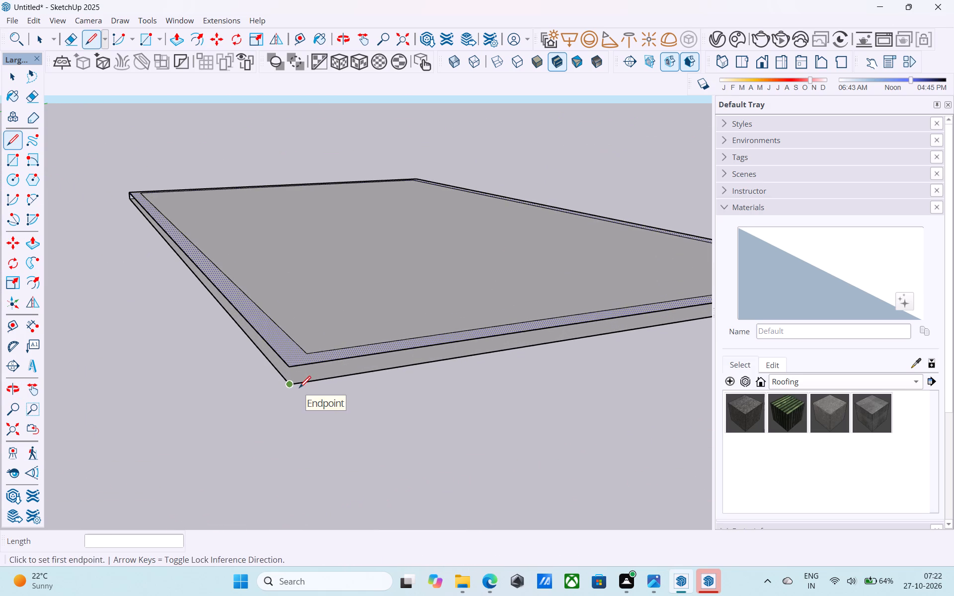
{"action": "left_click", "coordinate": [297, 387]}
{"action": "key", "text": "l"}
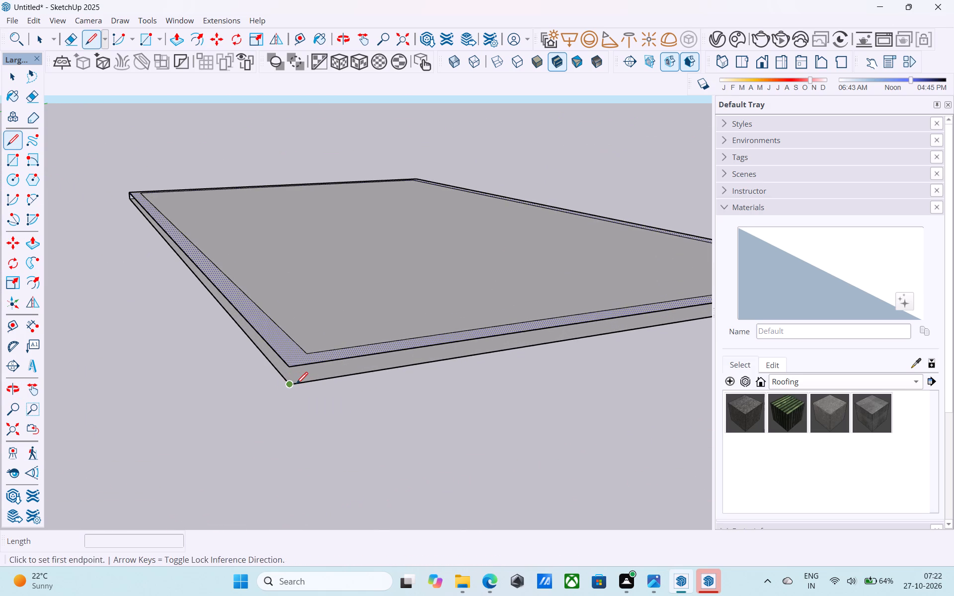
{"action": "left_click", "coordinate": [296, 385]}
{"action": "left_click", "coordinate": [292, 370]}
{"action": "key", "text": "space"}
Reverse the large bottom face of the slab.
{"action": "scroll", "coordinate": [292, 369], "scroll_direction": "down", "scroll_amount": 6}
{"action": "middle_click_drag", "start_coordinate": [304, 432], "coordinate": [327, 349]}
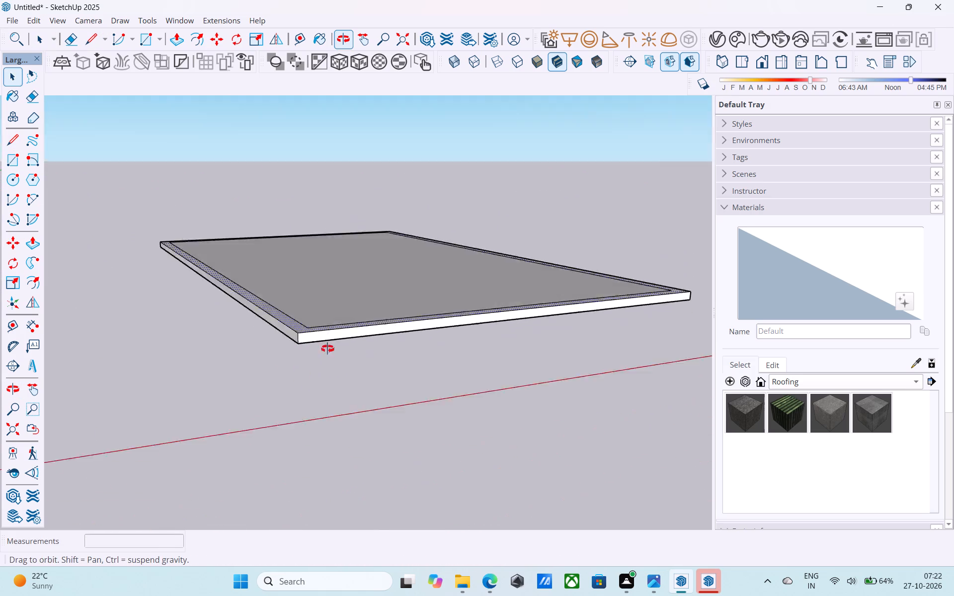
{"action": "middle_click_drag", "start_coordinate": [327, 349], "coordinate": [368, 238]}
{"action": "left_click", "coordinate": [369, 233]}
{"action": "right_click", "coordinate": [370, 233]}
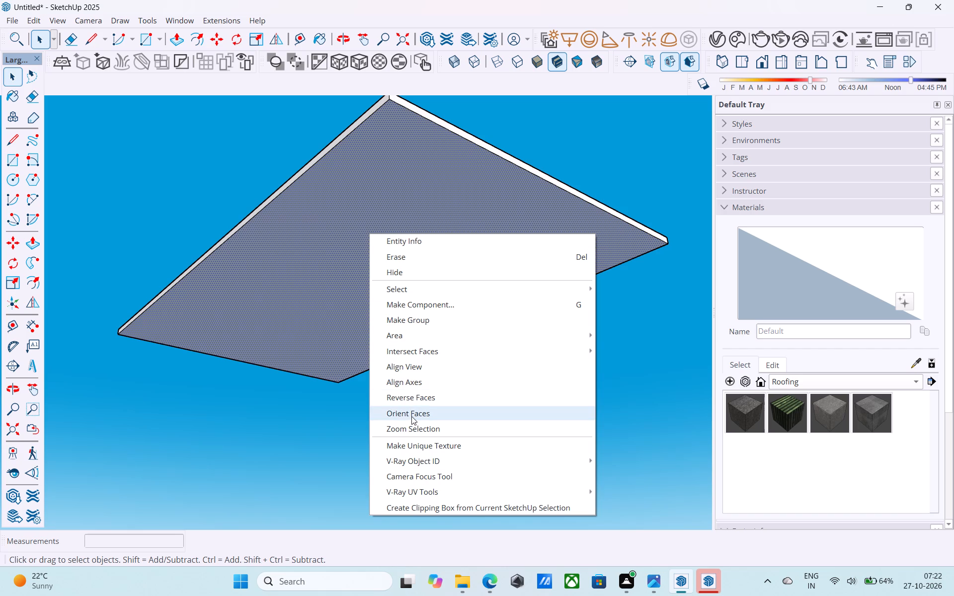
{"action": "left_click", "coordinate": [410, 402]}
Inspect the slab's bottom, sides and top face with its inset border from several angles.
{"action": "scroll", "coordinate": [359, 368], "scroll_direction": "down", "scroll_amount": 6}
{"action": "middle_click_drag", "start_coordinate": [353, 366], "coordinate": [335, 445]}
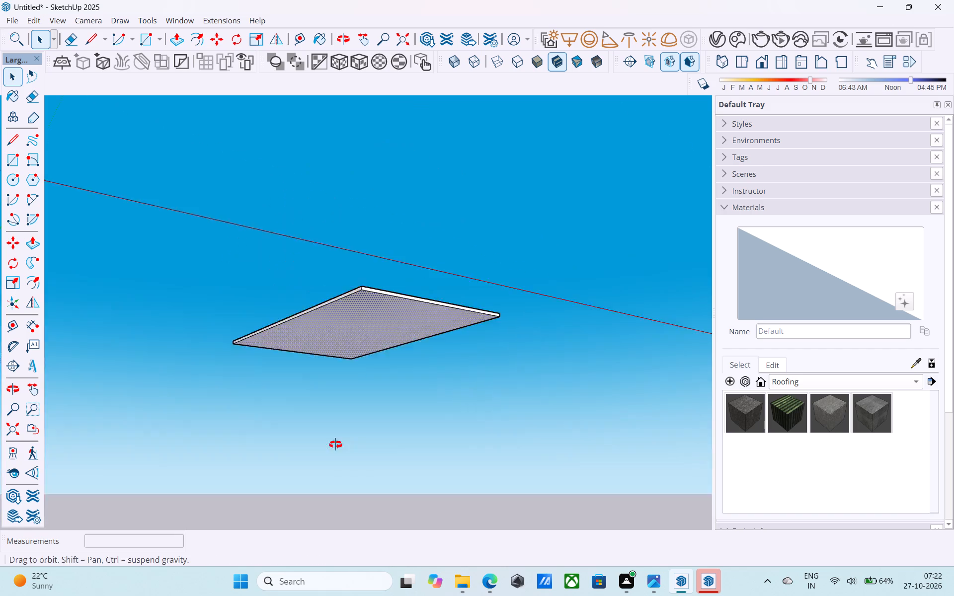
{"action": "middle_click_drag", "start_coordinate": [335, 445], "coordinate": [335, 454]}
{"action": "middle_click_drag", "start_coordinate": [338, 398], "coordinate": [334, 447]}
{"action": "middle_click_drag", "start_coordinate": [383, 308], "coordinate": [370, 466]}
{"action": "middle_click_drag", "start_coordinate": [380, 430], "coordinate": [199, 401]}
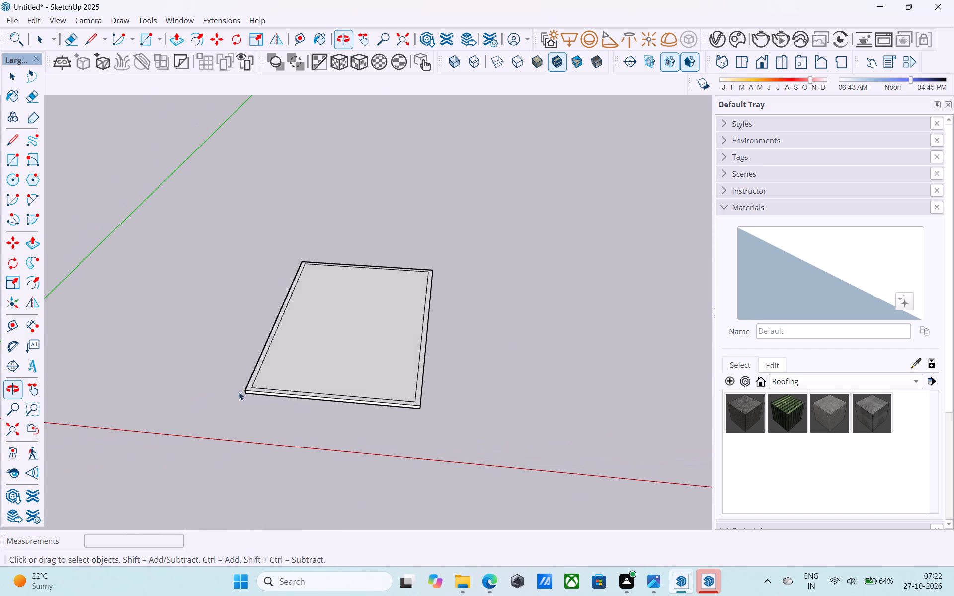
{"action": "middle_click_drag", "start_coordinate": [208, 359], "coordinate": [478, 366]}
{"action": "middle_click_drag", "start_coordinate": [288, 361], "coordinate": [474, 354]}
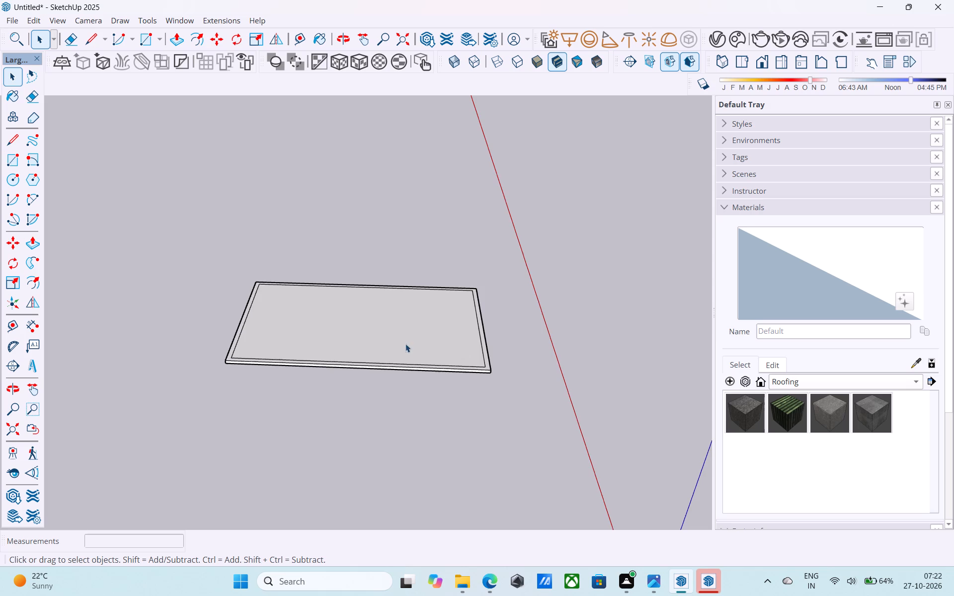
{"action": "scroll", "coordinate": [377, 343], "scroll_direction": "up", "scroll_amount": 8}
{"action": "scroll", "coordinate": [345, 302], "scroll_direction": "down", "scroll_amount": 3}
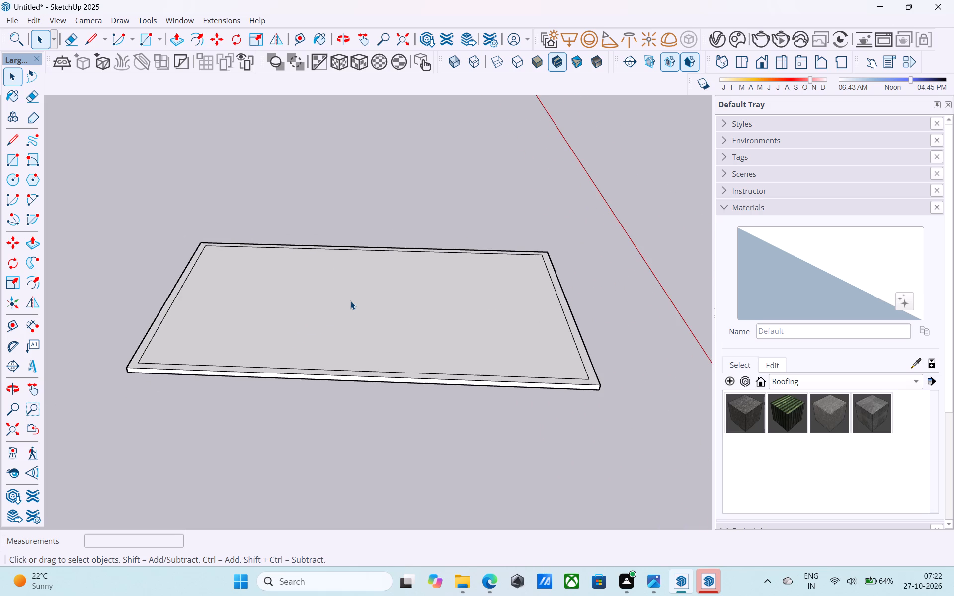
{"action": "scroll", "coordinate": [350, 301], "scroll_direction": "down", "scroll_amount": 1}
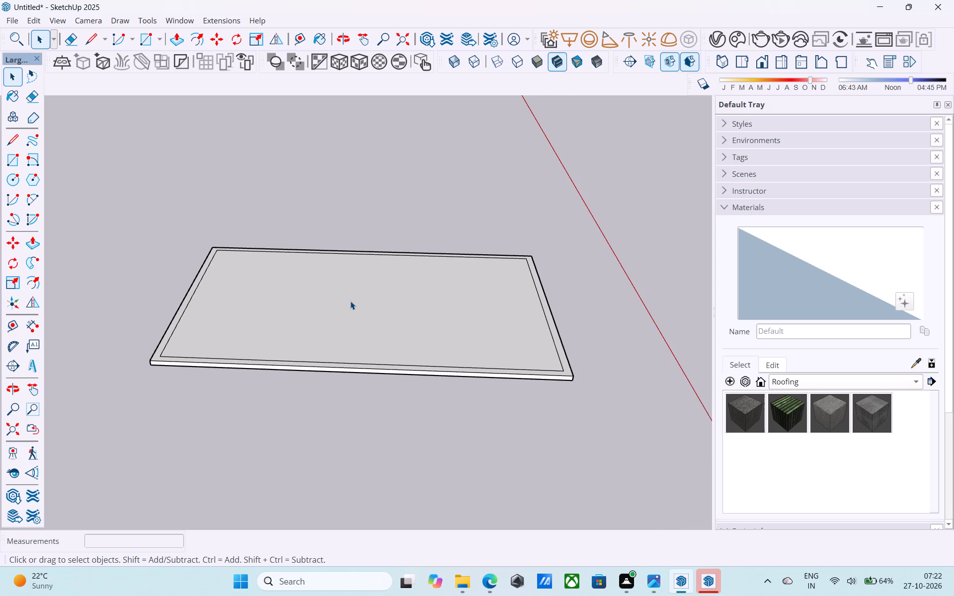
{"action": "middle_click_drag", "start_coordinate": [350, 301], "coordinate": [373, 379]}
{"action": "scroll", "coordinate": [373, 340], "scroll_direction": "down", "scroll_amount": 5}
{"action": "middle_click_drag", "start_coordinate": [373, 340], "coordinate": [374, 410]}
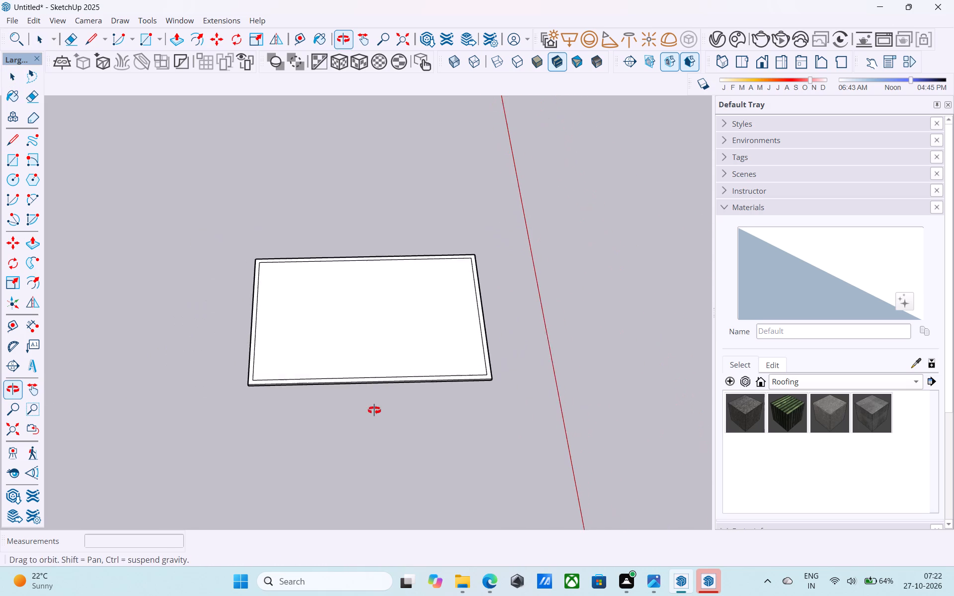
{"action": "middle_click_drag", "start_coordinate": [374, 410], "coordinate": [375, 414]}
{"action": "scroll", "coordinate": [372, 382], "scroll_direction": "up", "scroll_amount": 1}
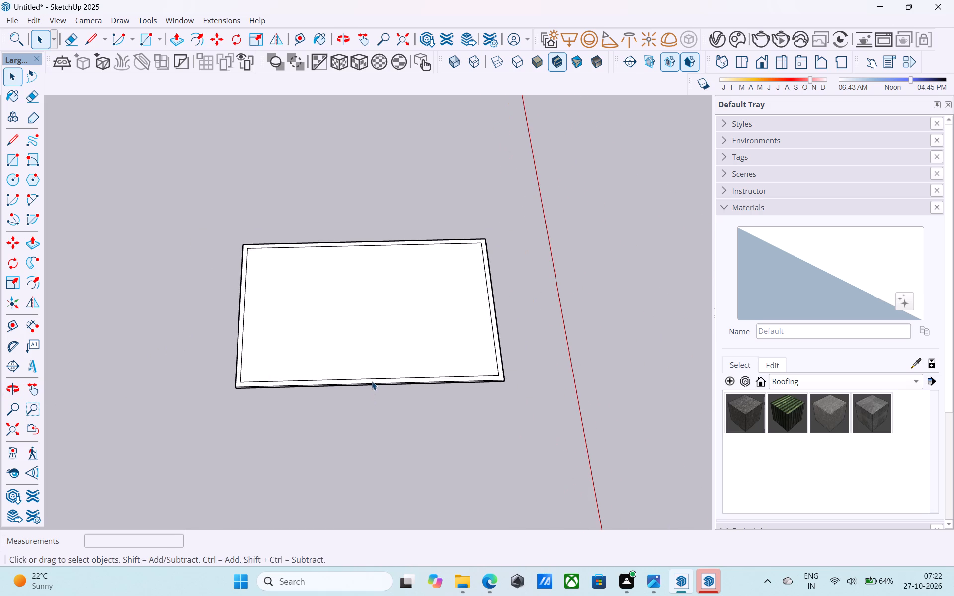
{"action": "scroll", "coordinate": [369, 382], "scroll_direction": "up", "scroll_amount": 1}
{"action": "middle_click_drag", "start_coordinate": [369, 382], "coordinate": [384, 328]}
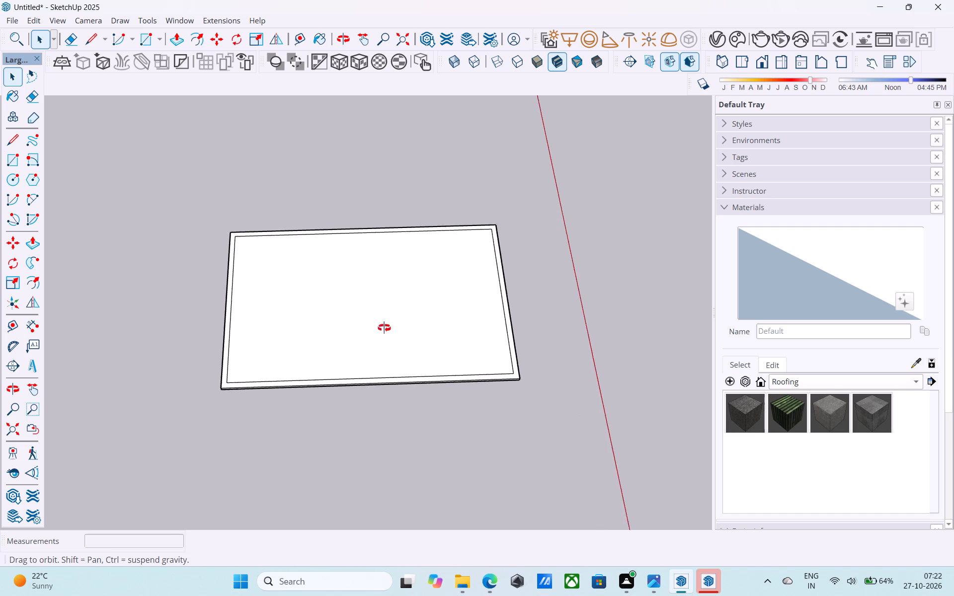
{"action": "middle_click_drag", "start_coordinate": [384, 328], "coordinate": [392, 286]}
{"action": "scroll", "coordinate": [382, 305], "scroll_direction": "up", "scroll_amount": 3}
{"action": "scroll", "coordinate": [382, 307], "scroll_direction": "down", "scroll_amount": 6}
{"action": "middle_click_drag", "start_coordinate": [374, 315], "coordinate": [360, 354]}
{"action": "scroll", "coordinate": [353, 351], "scroll_direction": "up", "scroll_amount": 7}
{"action": "scroll", "coordinate": [353, 348], "scroll_direction": "down", "scroll_amount": 1}
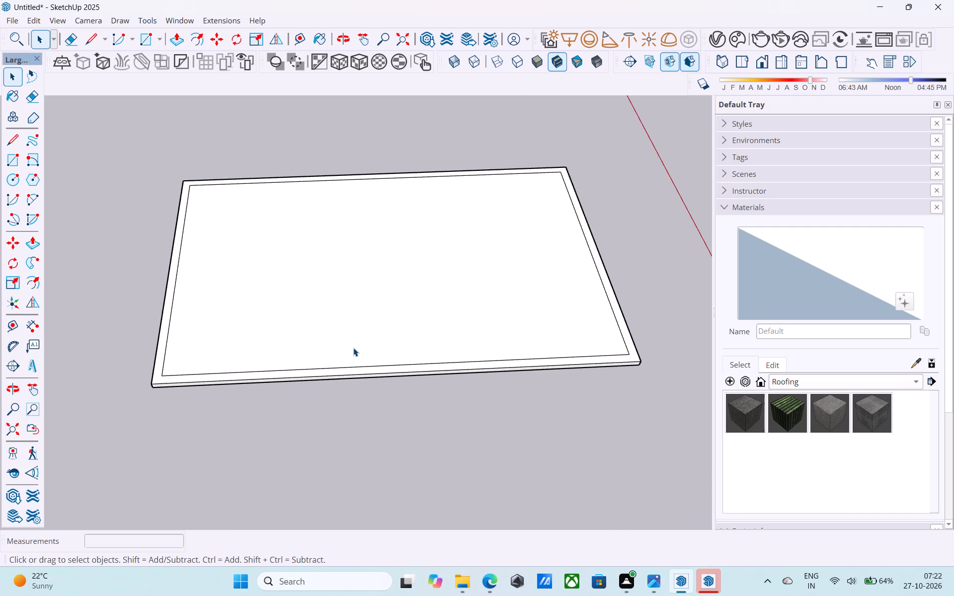
{"action": "scroll", "coordinate": [353, 348], "scroll_direction": "down", "scroll_amount": 1}
{"action": "middle_click_drag", "start_coordinate": [363, 344], "coordinate": [278, 341]}
{"action": "scroll", "coordinate": [278, 341], "scroll_direction": "up", "scroll_amount": 1}
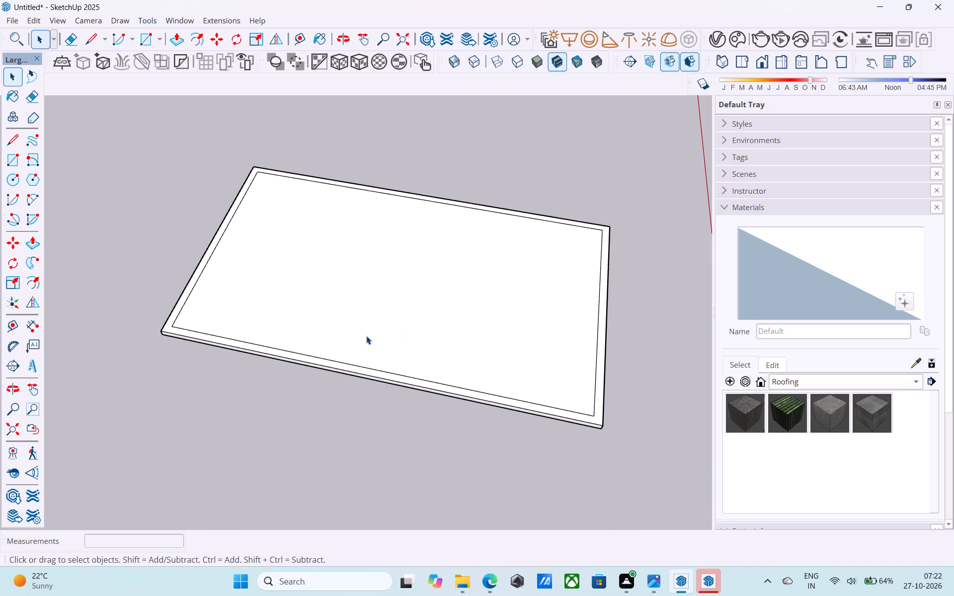
{"action": "scroll", "coordinate": [366, 336], "scroll_direction": "down", "scroll_amount": 3}
{"action": "middle_click_drag", "start_coordinate": [364, 346], "coordinate": [437, 319]}
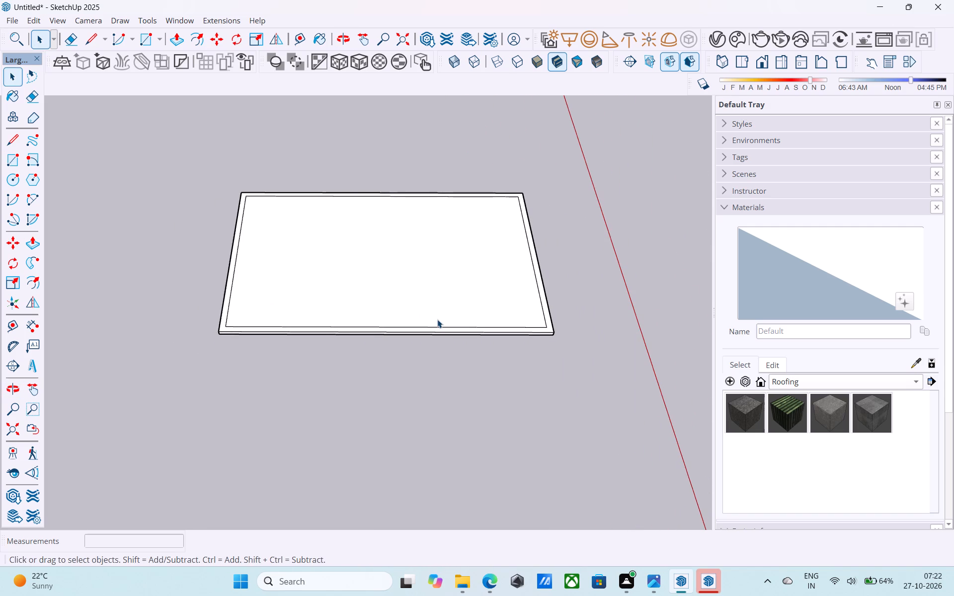
{"action": "scroll", "coordinate": [437, 319], "scroll_direction": "up", "scroll_amount": 1}
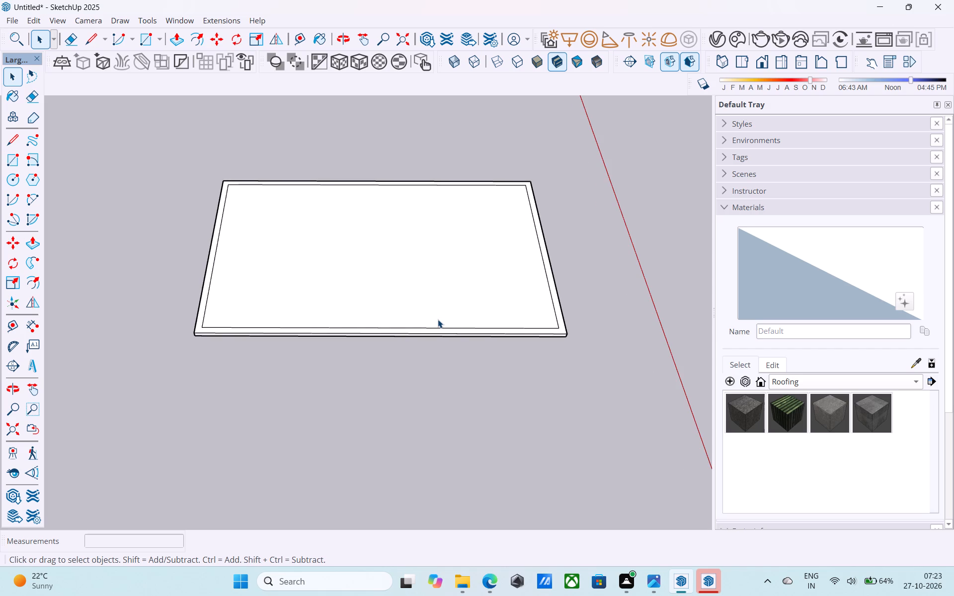
{"action": "scroll", "coordinate": [446, 360], "scroll_direction": "down", "scroll_amount": 7}
{"action": "middle_click_drag", "start_coordinate": [445, 359], "coordinate": [460, 302]}
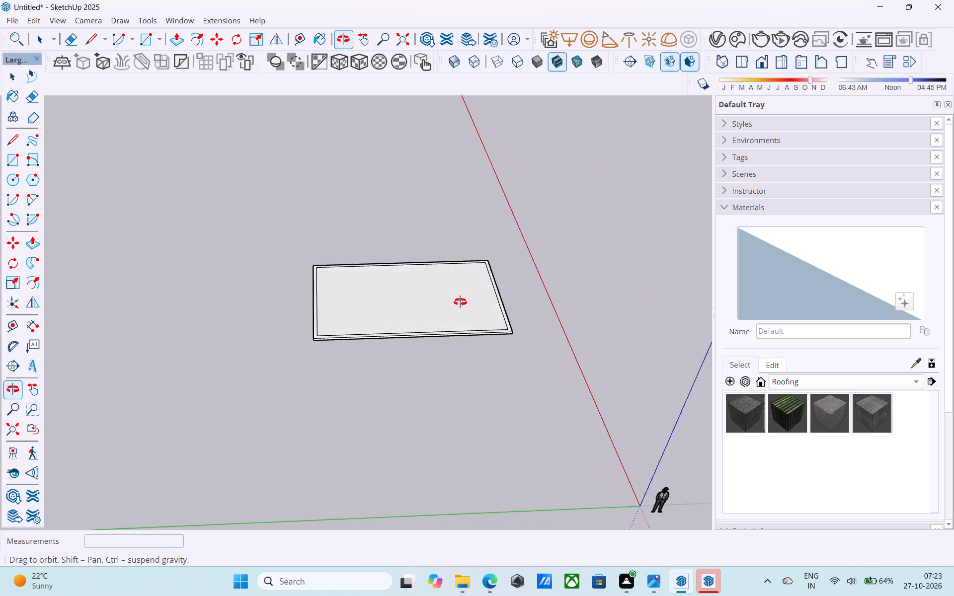
{"action": "middle_click_drag", "start_coordinate": [460, 302], "coordinate": [721, 283]}
{"action": "middle_click_drag", "start_coordinate": [289, 306], "coordinate": [610, 338]}
{"action": "middle_click_drag", "start_coordinate": [319, 329], "coordinate": [457, 332]}
{"action": "scroll", "coordinate": [457, 332], "scroll_direction": "up", "scroll_amount": 1}
{"action": "scroll", "coordinate": [291, 316], "scroll_direction": "up", "scroll_amount": 3}
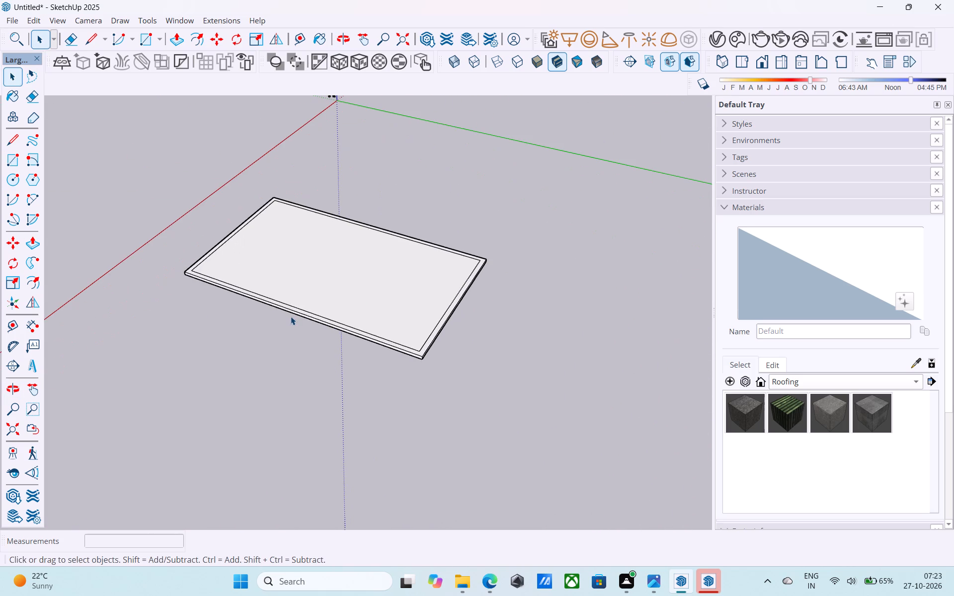
{"action": "middle_click_drag", "start_coordinate": [284, 310], "coordinate": [423, 313]}
{"action": "scroll", "coordinate": [283, 279], "scroll_direction": "up", "scroll_amount": 4}
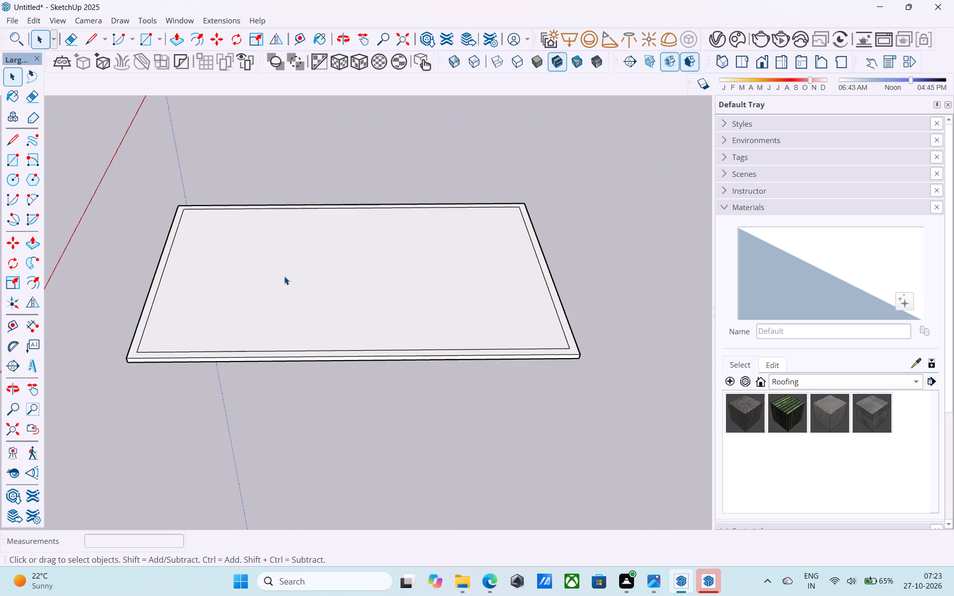
{"action": "scroll", "coordinate": [296, 268], "scroll_direction": "down", "scroll_amount": 5}
{"action": "middle_click_drag", "start_coordinate": [296, 268], "coordinate": [340, 353]}
{"action": "middle_click_drag", "start_coordinate": [337, 311], "coordinate": [346, 347]}
{"action": "middle_click_drag", "start_coordinate": [346, 347], "coordinate": [334, 285]}
{"action": "scroll", "coordinate": [334, 285], "scroll_direction": "up", "scroll_amount": 5}
{"action": "scroll", "coordinate": [334, 285], "scroll_direction": "down", "scroll_amount": 6}
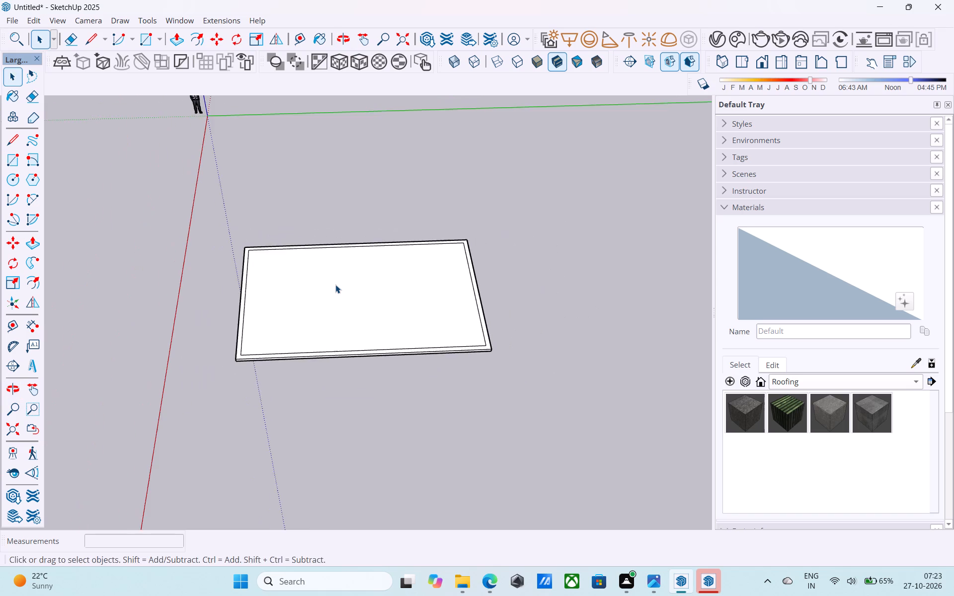
{"action": "middle_click_drag", "start_coordinate": [355, 384], "coordinate": [347, 413]}
{"action": "scroll", "coordinate": [216, 356], "scroll_direction": "up", "scroll_amount": 5}
{"action": "scroll", "coordinate": [333, 322], "scroll_direction": "down", "scroll_amount": 3}
{"action": "middle_click_drag", "start_coordinate": [331, 327], "coordinate": [382, 329], "text": "shift"}
{"action": "middle_click_drag", "start_coordinate": [334, 355], "coordinate": [354, 388]}
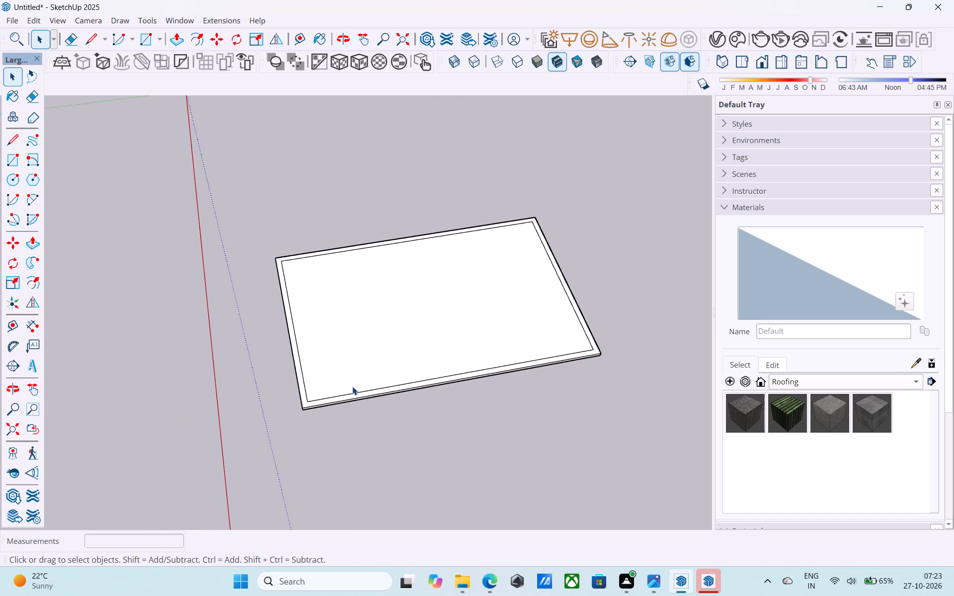
{"action": "middle_click_drag", "start_coordinate": [337, 332], "coordinate": [351, 282]}
{"action": "scroll", "coordinate": [351, 282], "scroll_direction": "up", "scroll_amount": 5}
{"action": "scroll", "coordinate": [312, 327], "scroll_direction": "down", "scroll_amount": 7}
{"action": "middle_click_drag", "start_coordinate": [297, 340], "coordinate": [280, 307]}
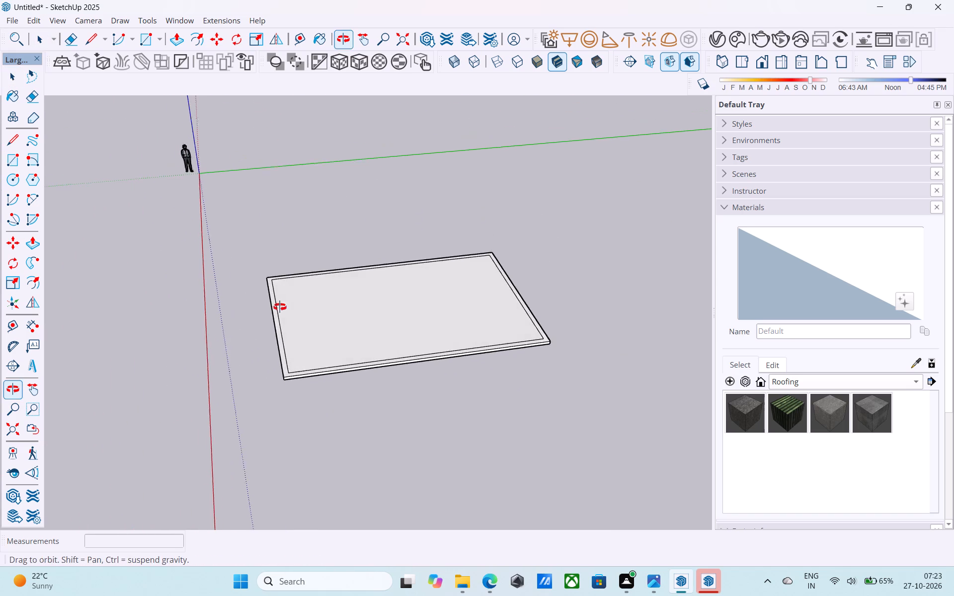
{"action": "middle_click_drag", "start_coordinate": [280, 307], "coordinate": [280, 306]}
{"action": "middle_click_drag", "start_coordinate": [308, 351], "coordinate": [301, 309]}
{"action": "middle_click_drag", "start_coordinate": [309, 334], "coordinate": [296, 325]}
{"action": "scroll", "coordinate": [299, 325], "scroll_direction": "up", "scroll_amount": 1}
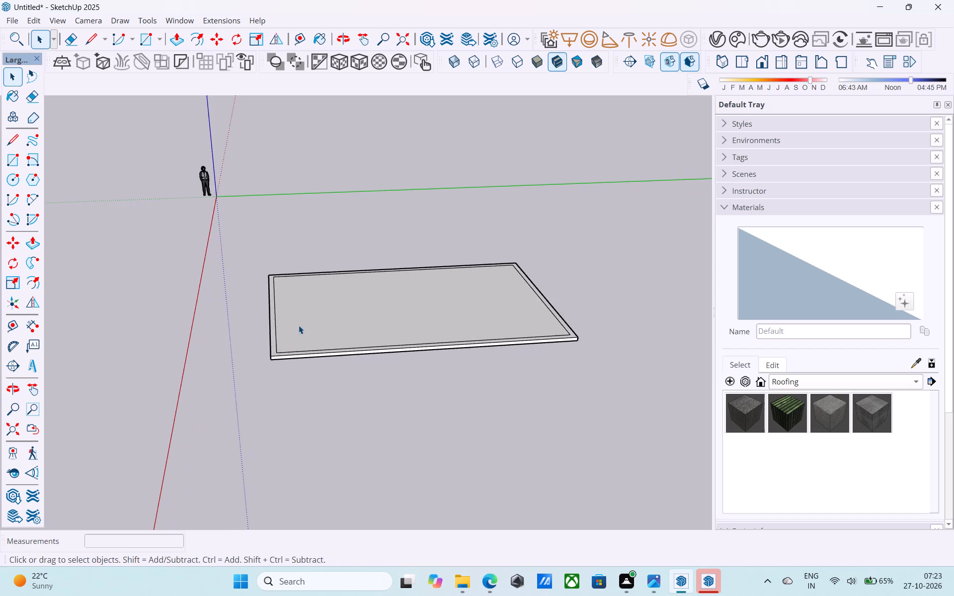
{"action": "scroll", "coordinate": [299, 325], "scroll_direction": "up", "scroll_amount": 5}
{"action": "scroll", "coordinate": [299, 325], "scroll_direction": "down", "scroll_amount": 5}
{"action": "middle_click_drag", "start_coordinate": [299, 326], "coordinate": [314, 356]}
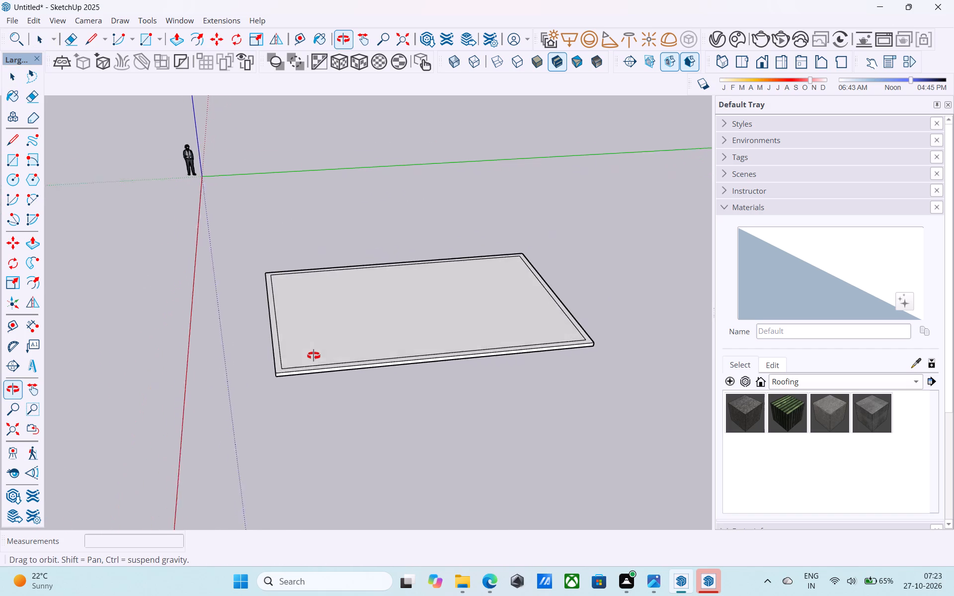
{"action": "middle_click_drag", "start_coordinate": [314, 356], "coordinate": [322, 367]}
Copy the inset border's long edge farthest from the green axis 4' inward across the slab's top face.
{"action": "scroll", "coordinate": [321, 365], "scroll_direction": "up", "scroll_amount": 6}
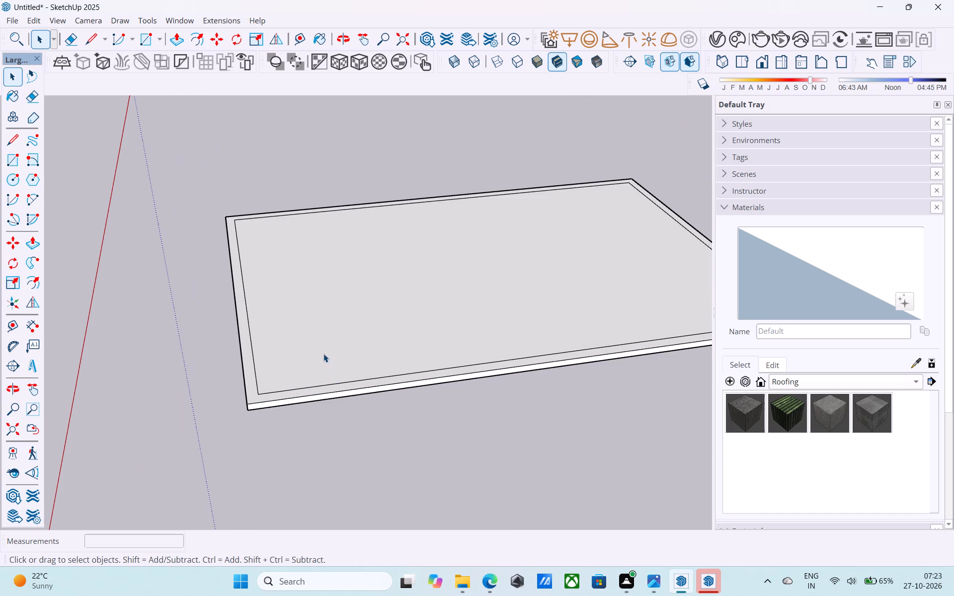
{"action": "scroll", "coordinate": [323, 354], "scroll_direction": "down", "scroll_amount": 2}
{"action": "middle_click_drag", "start_coordinate": [323, 345], "coordinate": [352, 386]}
{"action": "left_click", "coordinate": [340, 416]}
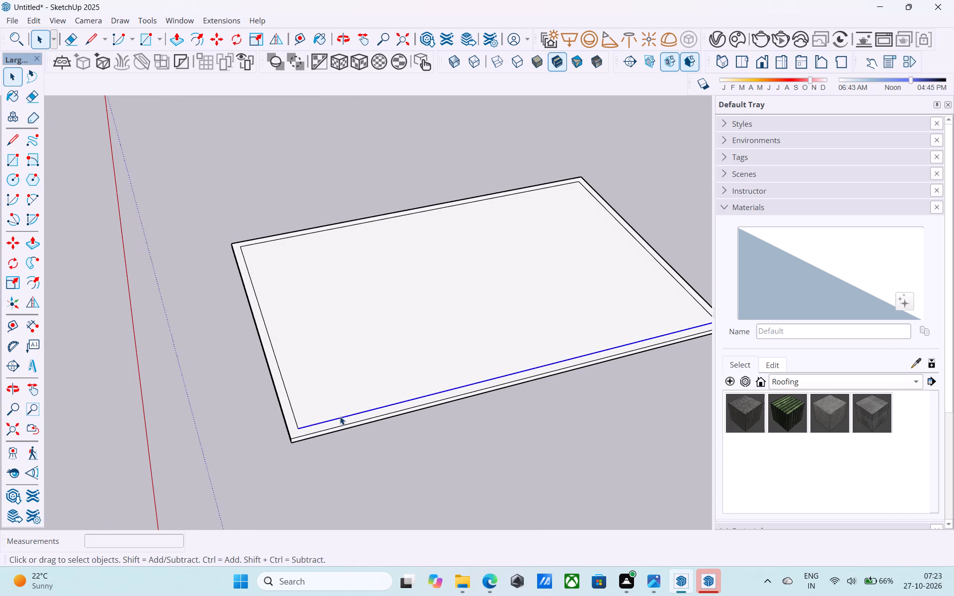
{"action": "key", "text": "m"}
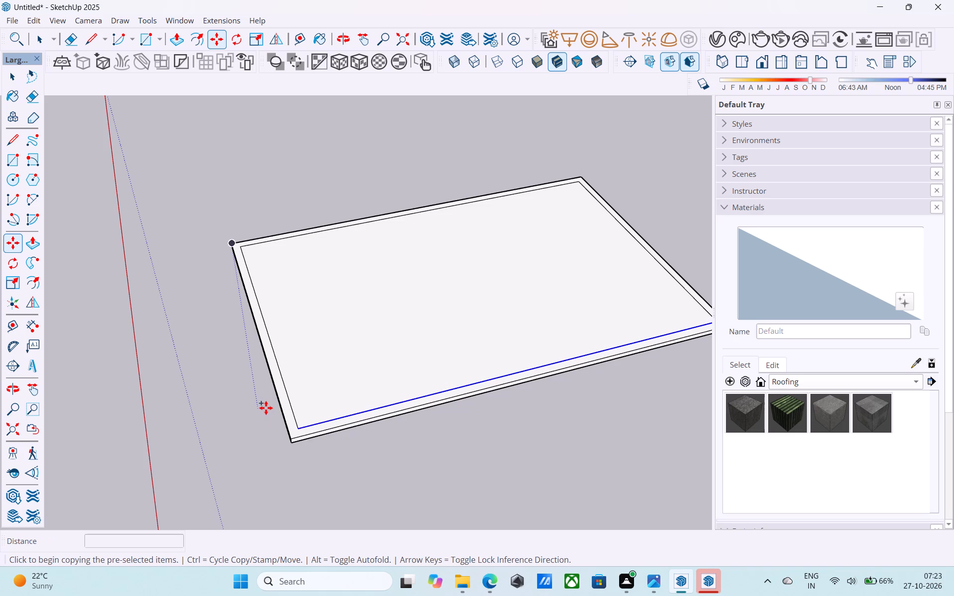
{"action": "left_click", "coordinate": [299, 429]}
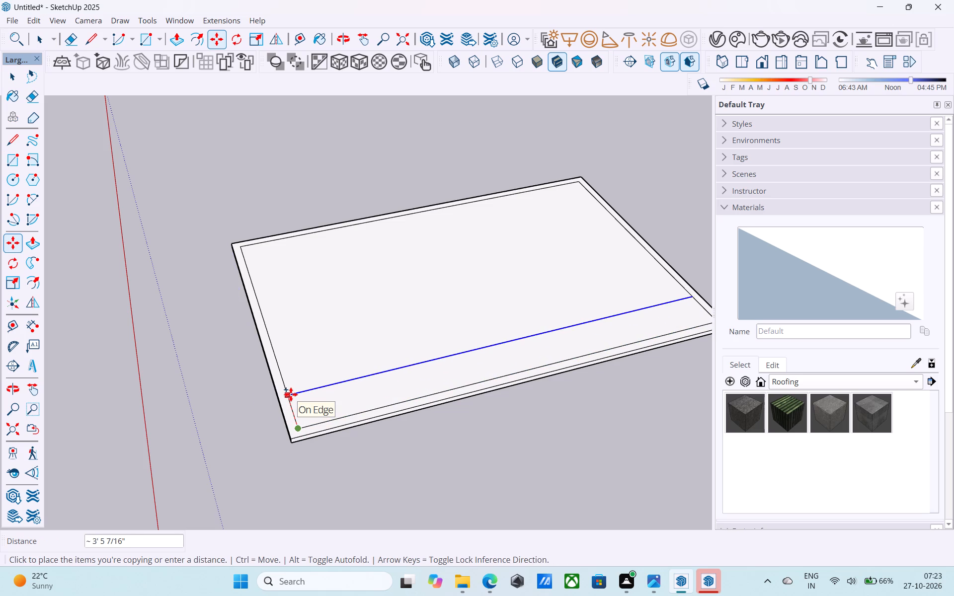
{"action": "type", "text": "4'"}
{"action": "key", "text": "Return"}
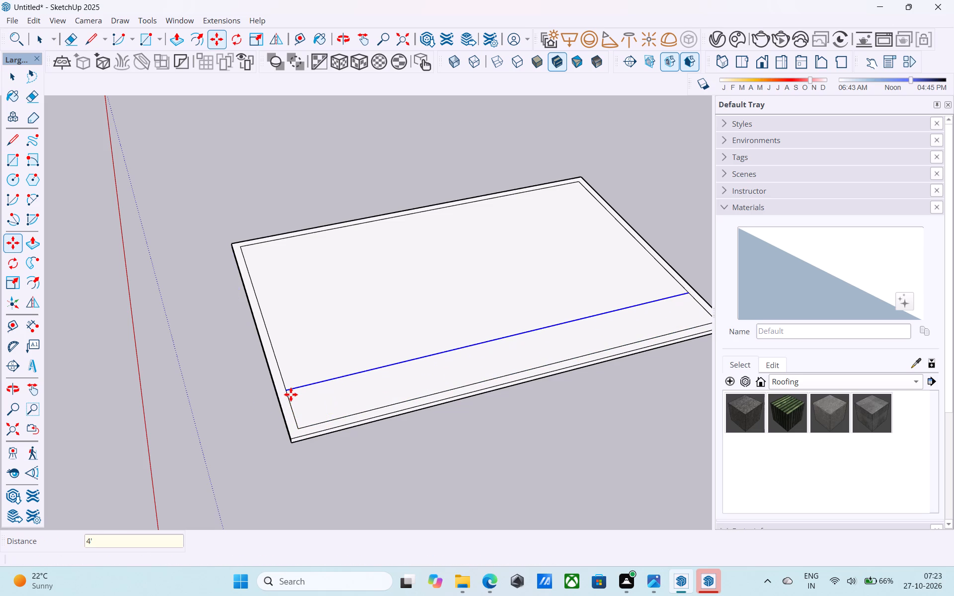
{"action": "key", "text": "space"}
Copy the inset border's short edge nearest the red axis 4' inward along the new long line.
{"action": "scroll", "coordinate": [285, 374], "scroll_direction": "up", "scroll_amount": 2}
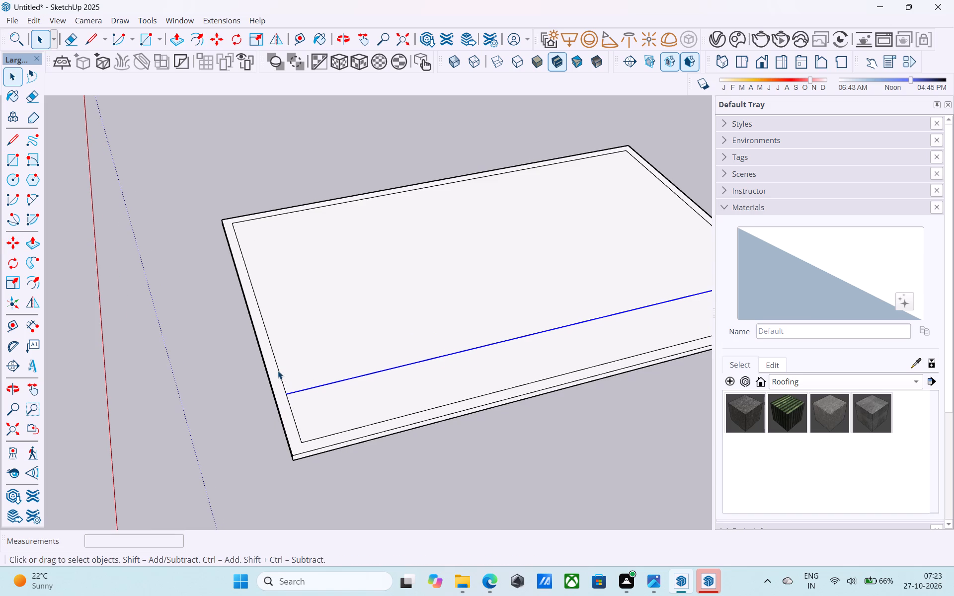
{"action": "left_click", "coordinate": [278, 371]}
{"action": "key", "text": "m"}
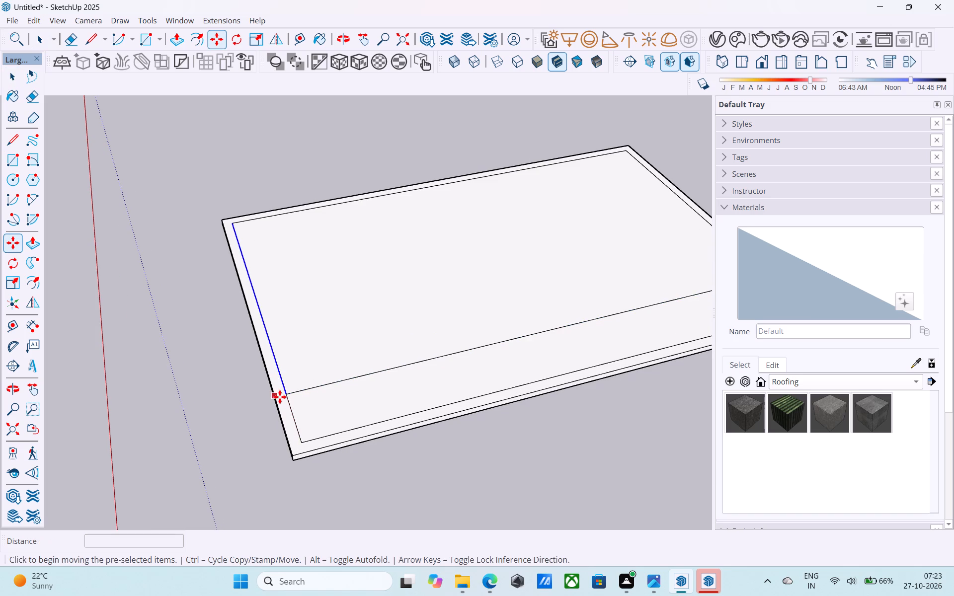
{"action": "left_click", "coordinate": [285, 393]}
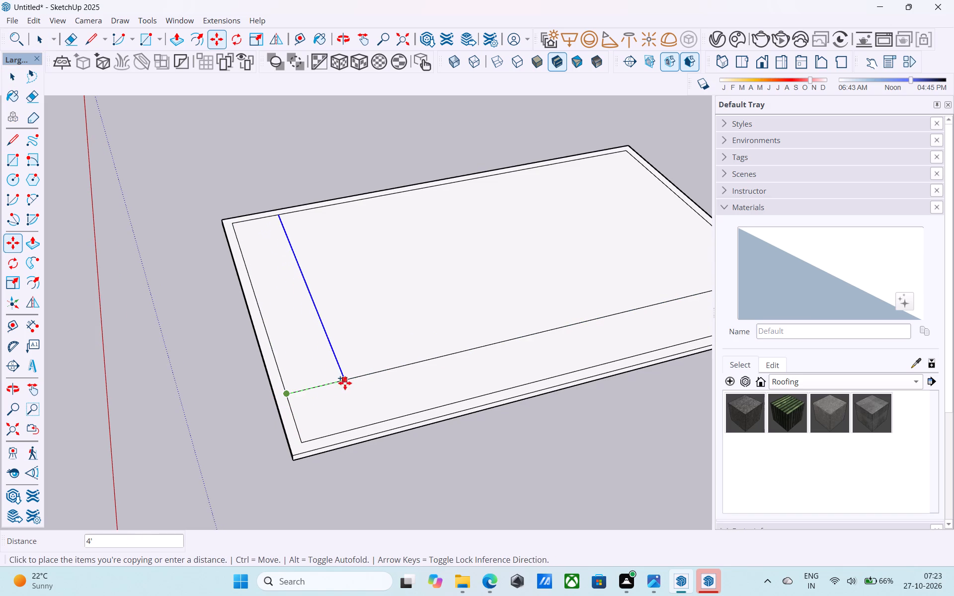
{"action": "left_click", "coordinate": [348, 382]}
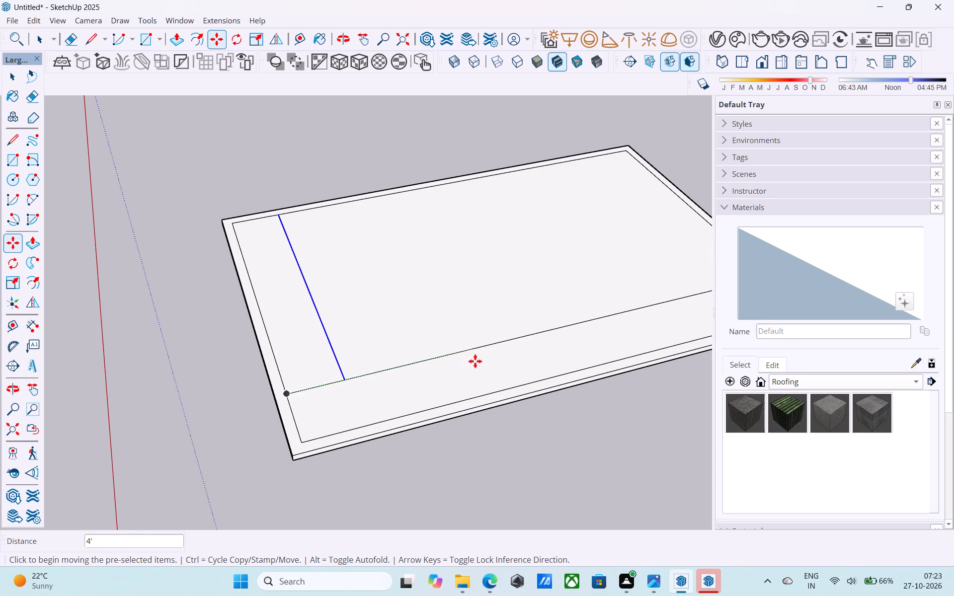
Erase the 4' stub of the long line between the border's short edge and its copy, leaving an L-shaped strip.
{"action": "key", "text": "e"}
{"action": "left_click_drag", "start_coordinate": [322, 381], "coordinate": [324, 388]}
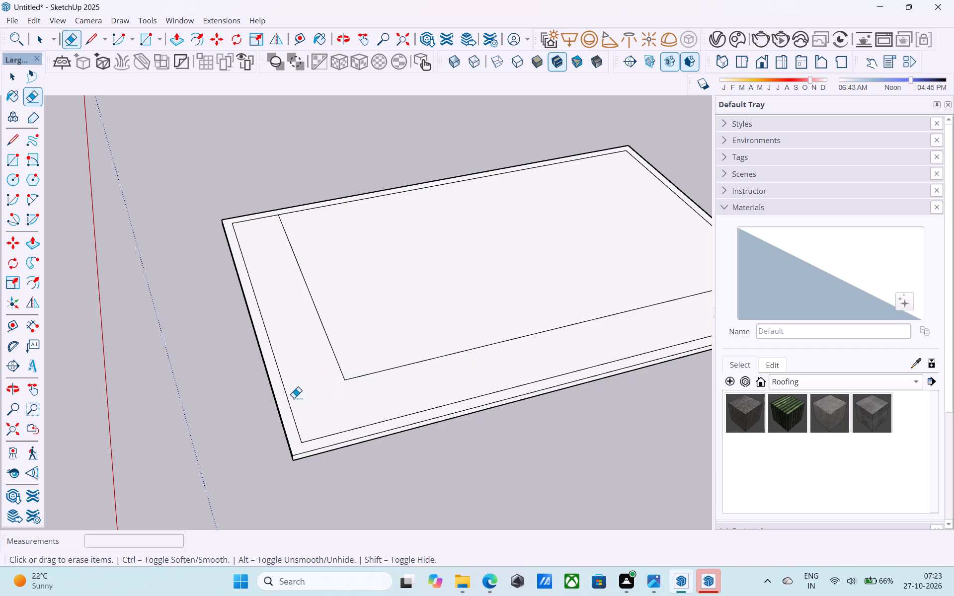
{"action": "key", "text": "space"}
Save the model in the Downloads folder under the file name i pro 84f.
{"action": "key", "text": "ctrl+s"}
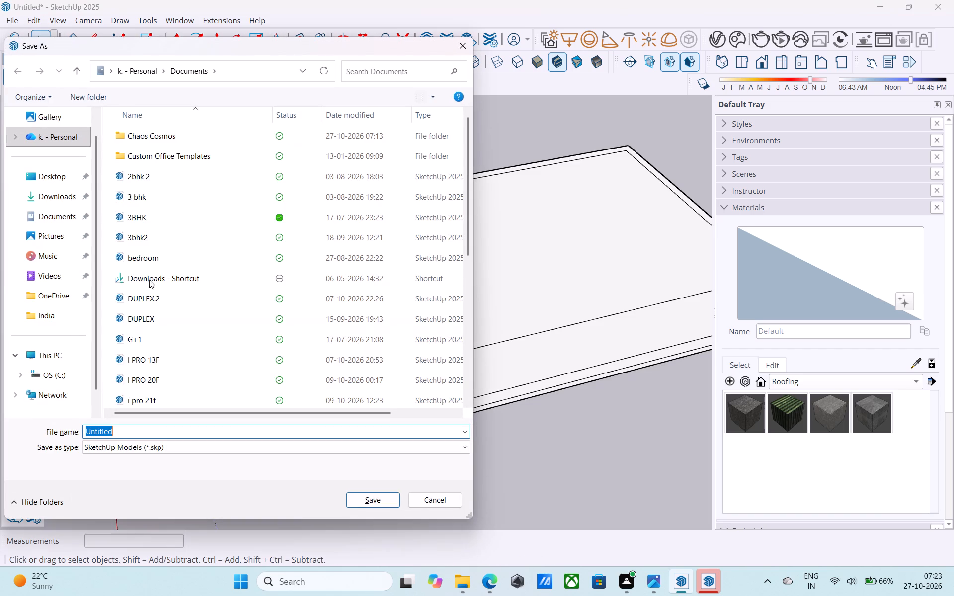
{"action": "left_click", "coordinate": [51, 201]}
{"action": "left_click", "coordinate": [118, 431]}
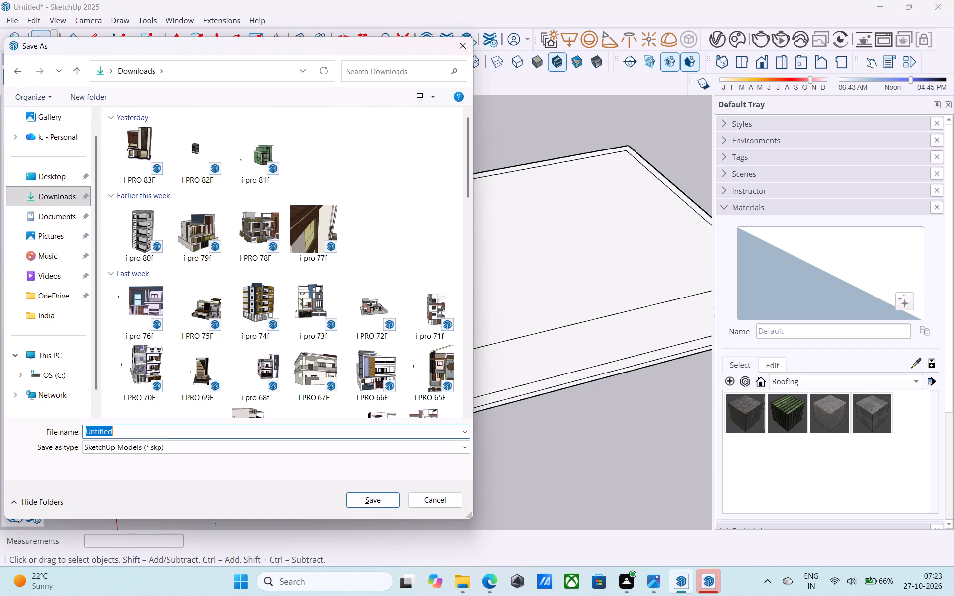
{"action": "key", "text": "BackSpace"}
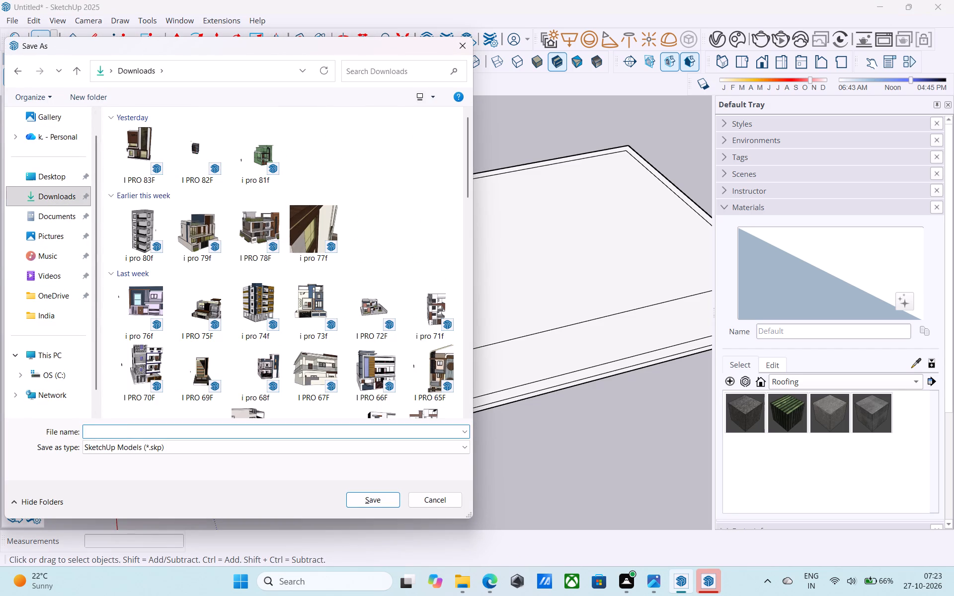
{"action": "type", "text": "i pro"}
{"action": "key", "text": "space"}
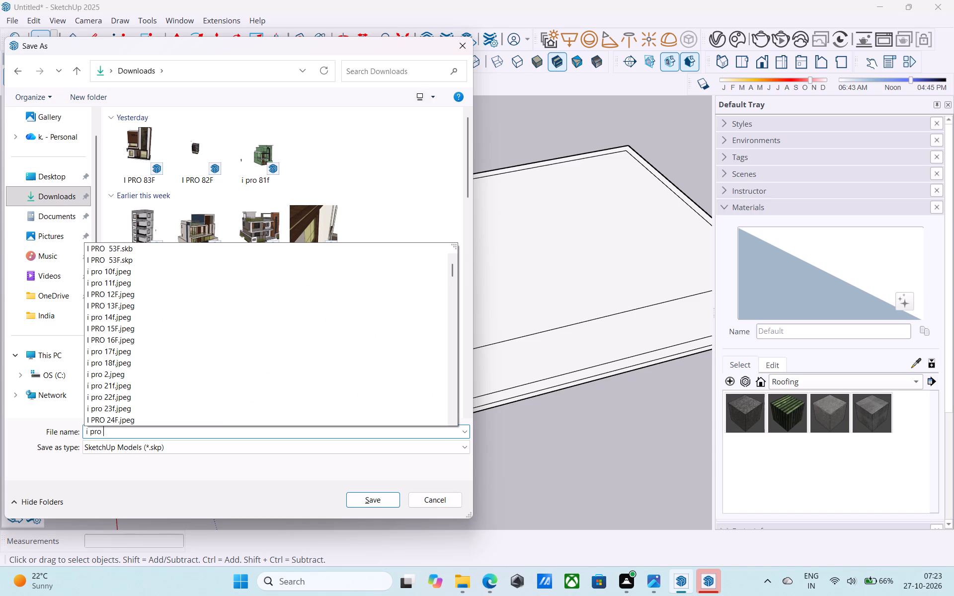
{"action": "type", "text": "84f"}
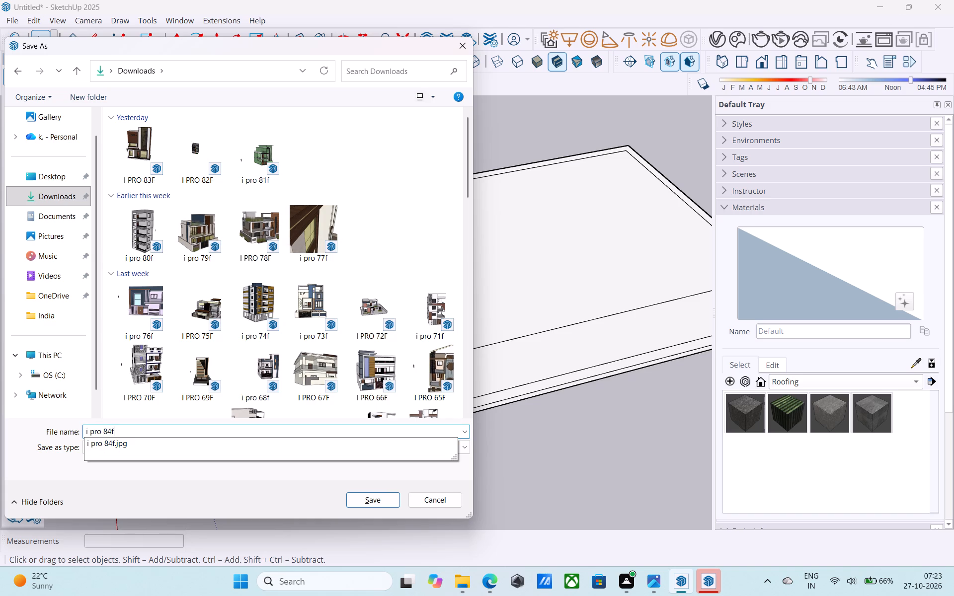
{"action": "left_click", "coordinate": [364, 502]}
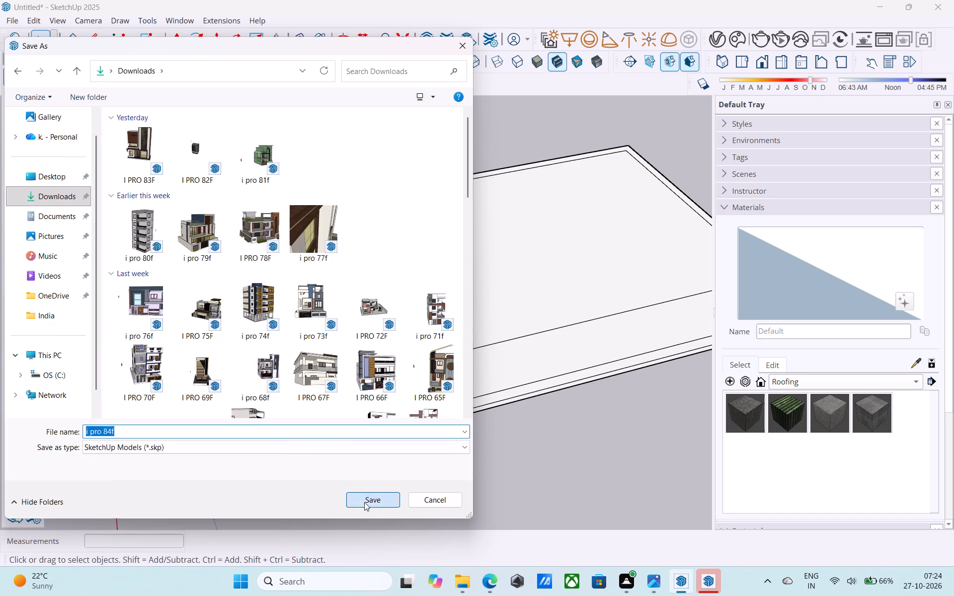
Inspect the L-shaped 4' setback strip and the slab's inset border from several angles and distances.
{"action": "scroll", "coordinate": [110, 344], "scroll_direction": "down", "scroll_amount": 3}
{"action": "middle_click_drag", "start_coordinate": [300, 349], "coordinate": [142, 327]}
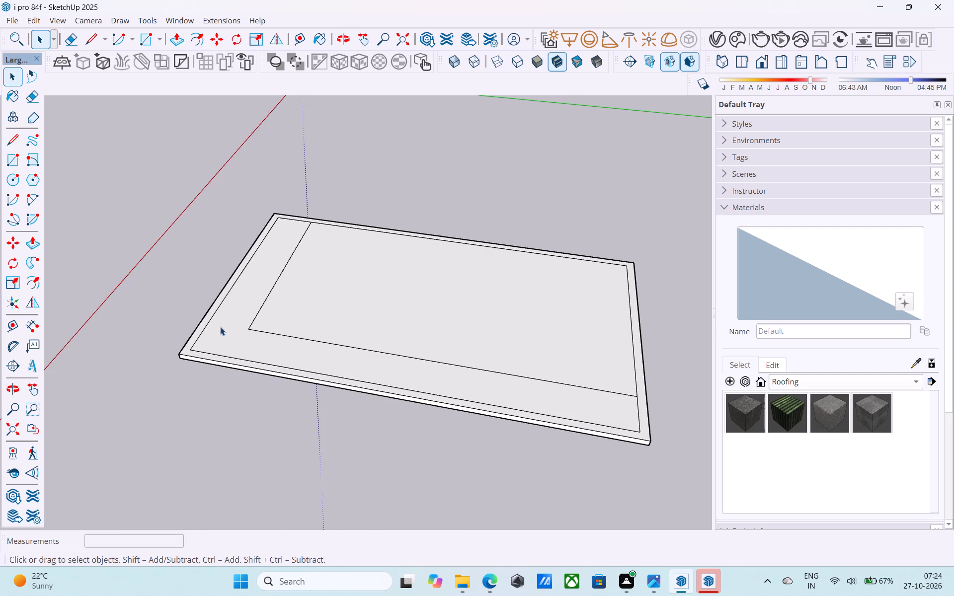
{"action": "scroll", "coordinate": [264, 351], "scroll_direction": "down", "scroll_amount": 1}
{"action": "key", "text": "space"}
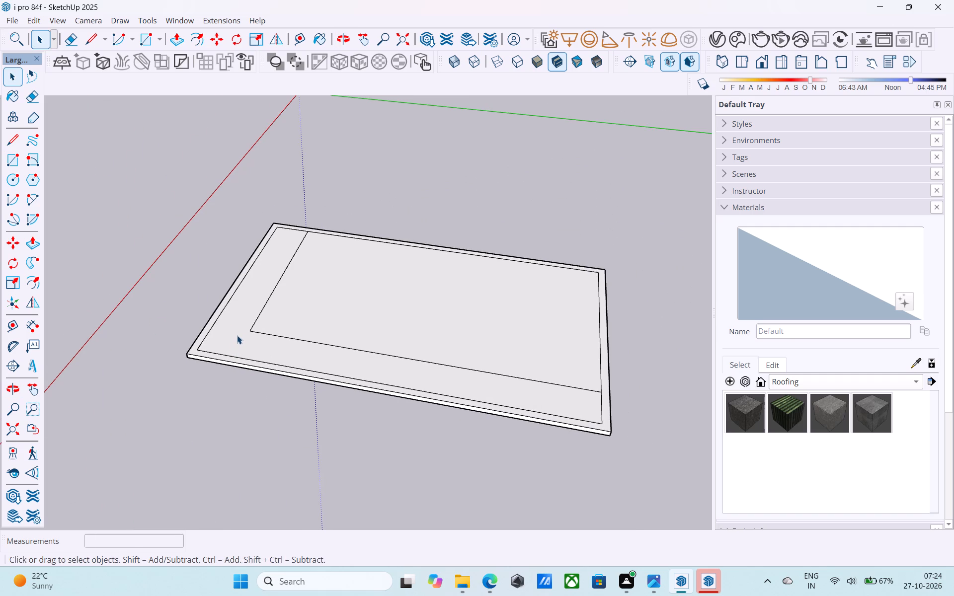
{"action": "scroll", "coordinate": [237, 335], "scroll_direction": "down", "scroll_amount": 4}
{"action": "middle_click_drag", "start_coordinate": [233, 332], "coordinate": [433, 262]}
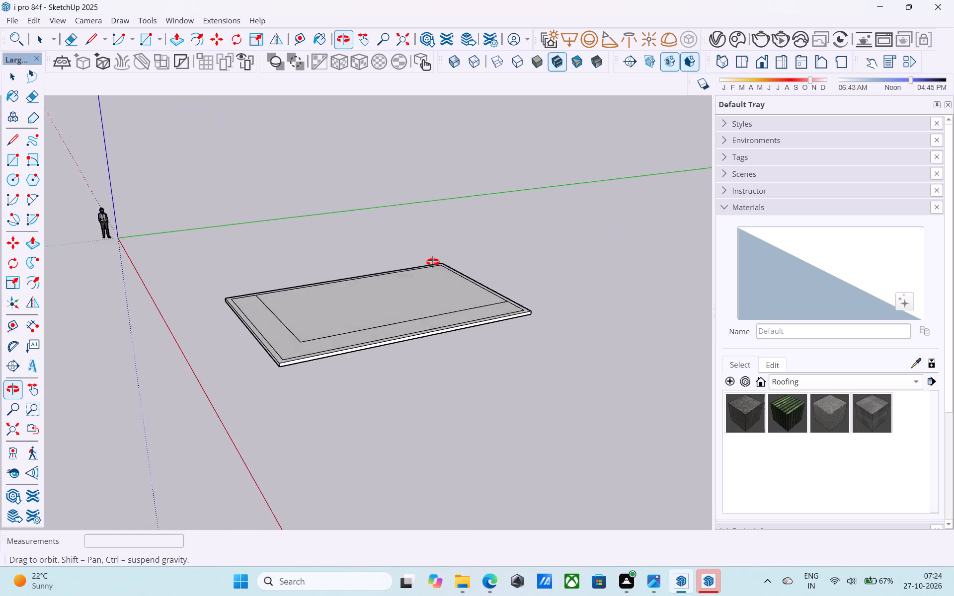
{"action": "middle_click_drag", "start_coordinate": [433, 262], "coordinate": [464, 309]}
{"action": "scroll", "coordinate": [380, 313], "scroll_direction": "up", "scroll_amount": 8}
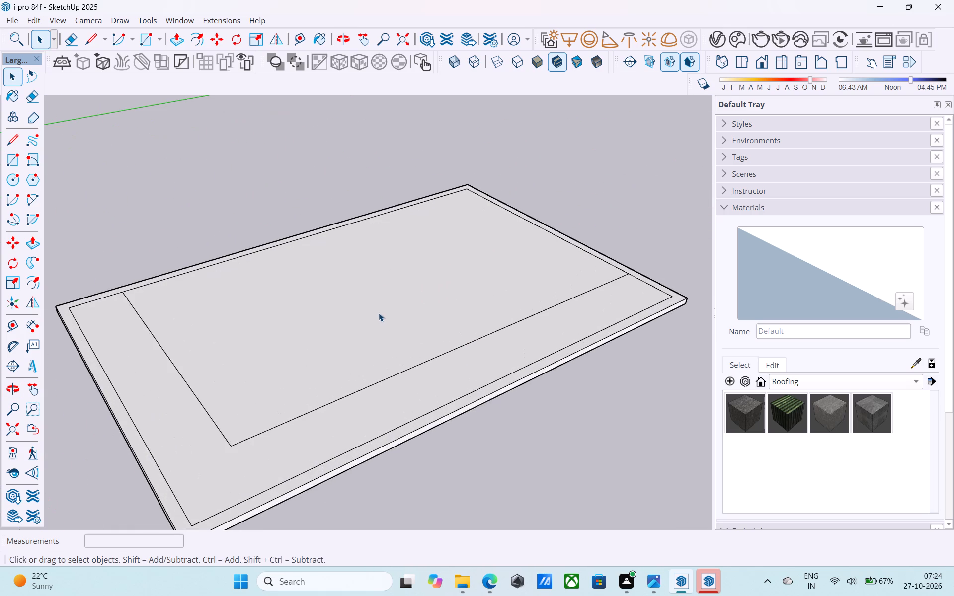
{"action": "scroll", "coordinate": [379, 313], "scroll_direction": "down", "scroll_amount": 5}
{"action": "middle_click_drag", "start_coordinate": [371, 317], "coordinate": [382, 382]}
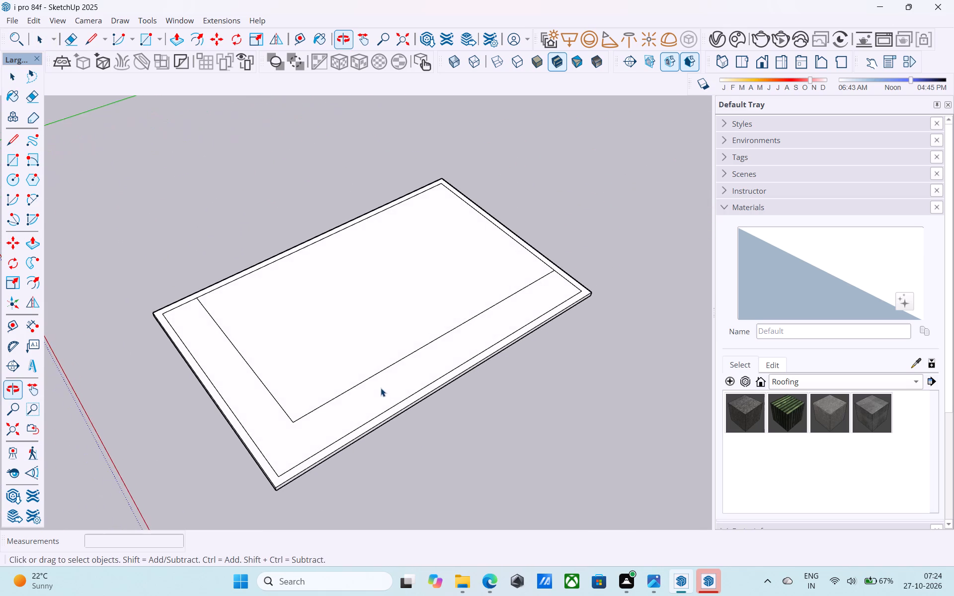
{"action": "scroll", "coordinate": [315, 405], "scroll_direction": "up", "scroll_amount": 3}
{"action": "scroll", "coordinate": [270, 405], "scroll_direction": "up", "scroll_amount": 4}
{"action": "scroll", "coordinate": [271, 405], "scroll_direction": "down", "scroll_amount": 1}
{"action": "middle_click_drag", "start_coordinate": [272, 397], "coordinate": [284, 391]}
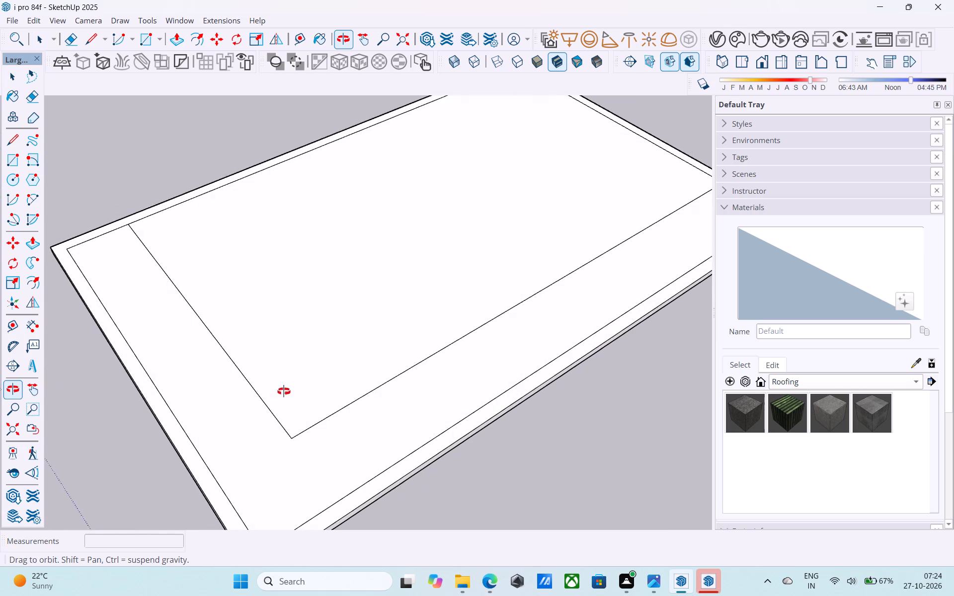
{"action": "middle_click_drag", "start_coordinate": [284, 391], "coordinate": [306, 381]}
{"action": "scroll", "coordinate": [206, 334], "scroll_direction": "up", "scroll_amount": 2}
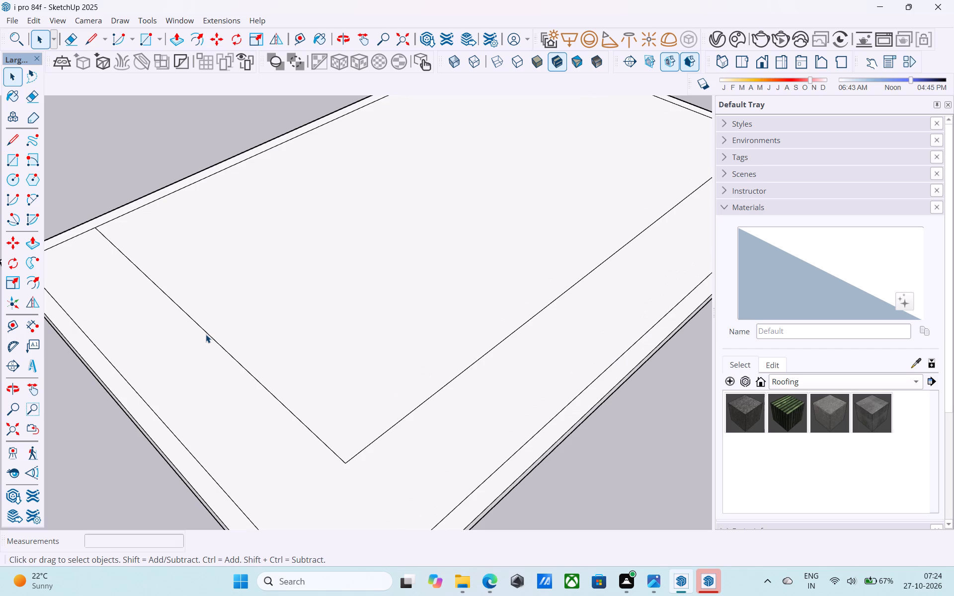
{"action": "middle_click_drag", "start_coordinate": [364, 393], "coordinate": [367, 278]}
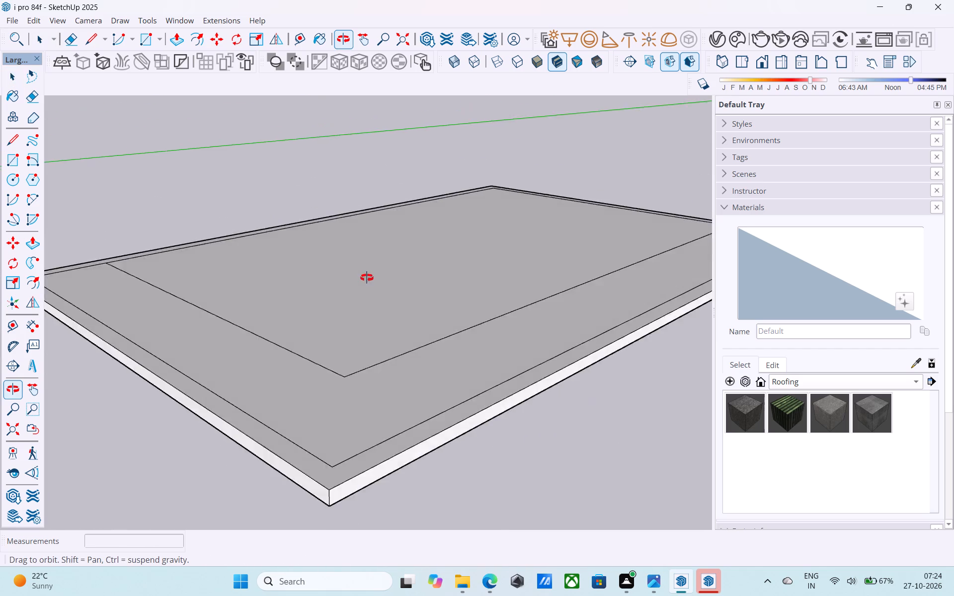
{"action": "middle_click_drag", "start_coordinate": [367, 278], "coordinate": [324, 438]}
{"action": "scroll", "coordinate": [324, 438], "scroll_direction": "up", "scroll_amount": 1}
{"action": "scroll", "coordinate": [309, 415], "scroll_direction": "down", "scroll_amount": 6}
{"action": "middle_click_drag", "start_coordinate": [303, 412], "coordinate": [308, 366]}
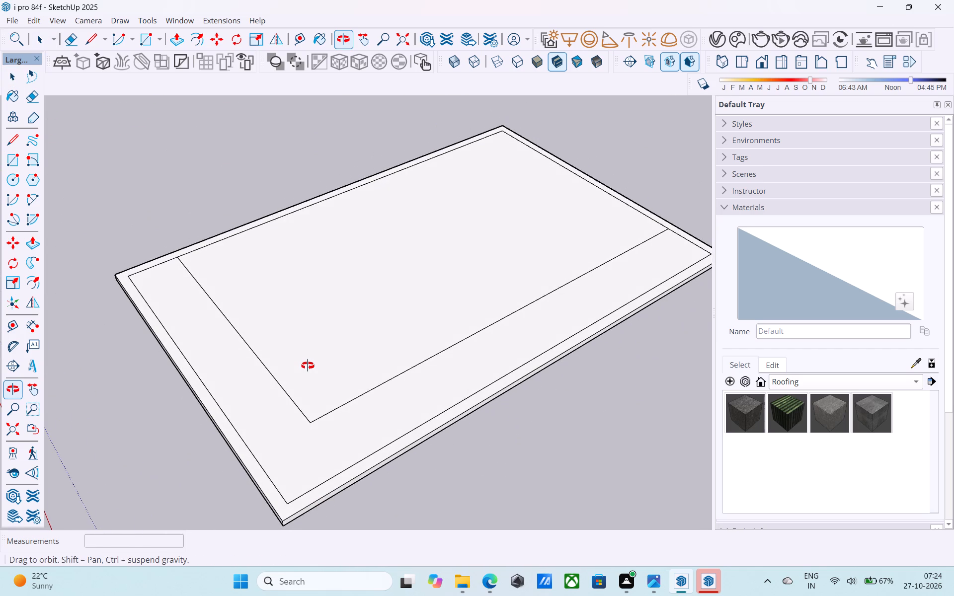
{"action": "middle_click_drag", "start_coordinate": [308, 366], "coordinate": [322, 421]}
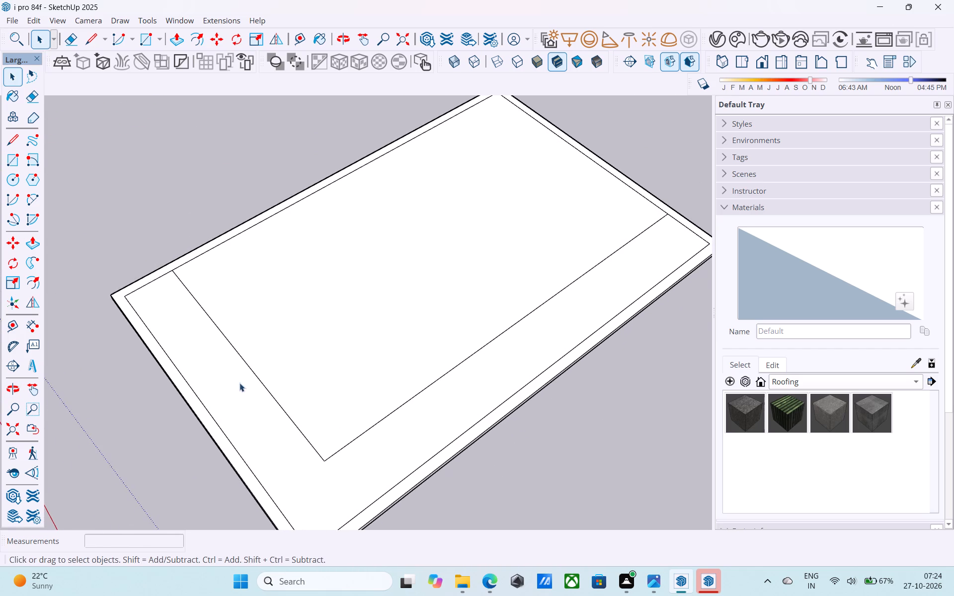
Copy the short setback line 2' outward toward the inset border's short edge nearest the red axis.
{"action": "scroll", "coordinate": [240, 383], "scroll_direction": "up", "scroll_amount": 6}
{"action": "left_click", "coordinate": [260, 368]}
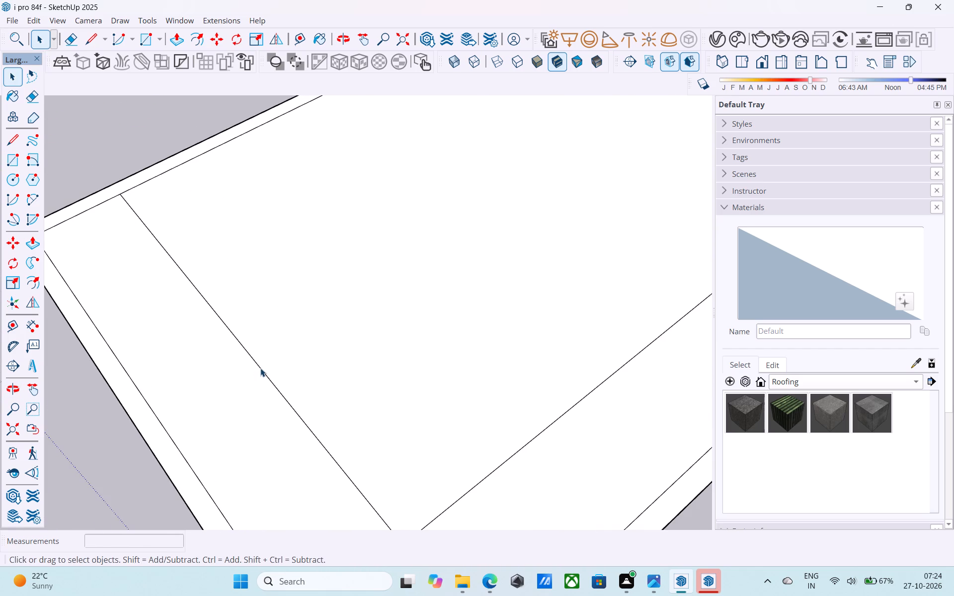
{"action": "scroll", "coordinate": [260, 368], "scroll_direction": "down", "scroll_amount": 4}
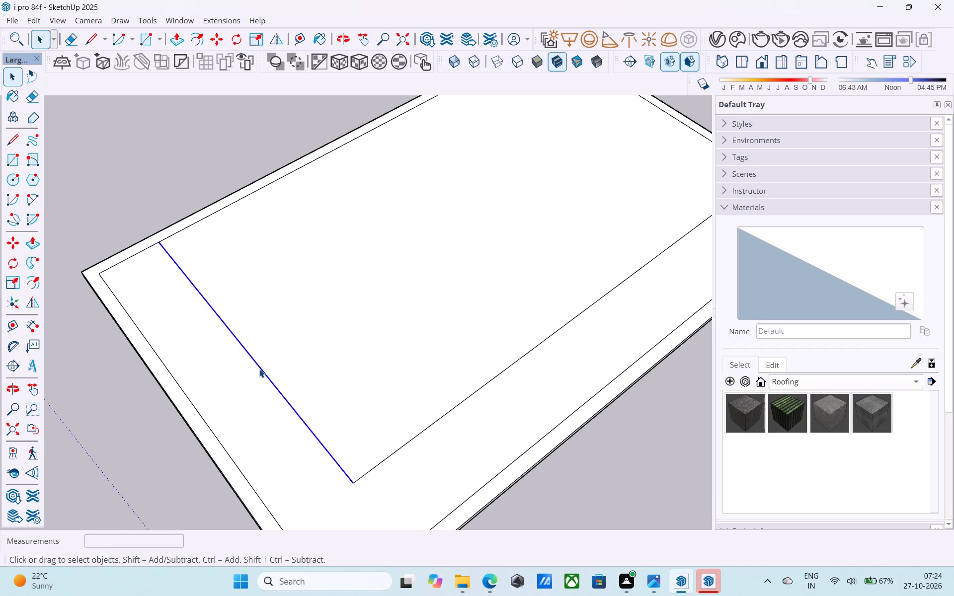
{"action": "key", "text": "m"}
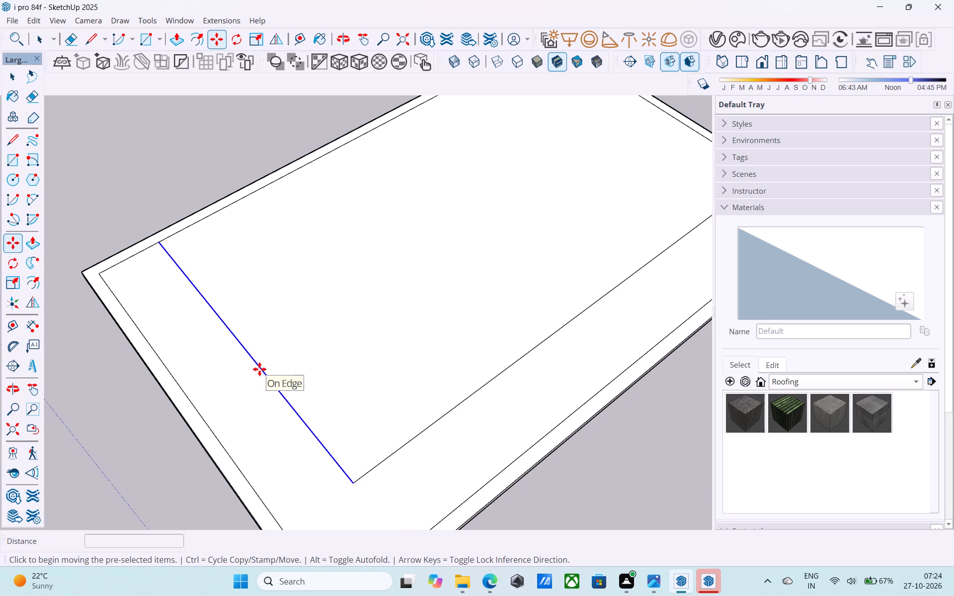
{"action": "scroll", "coordinate": [259, 369], "scroll_direction": "down", "scroll_amount": 7}
{"action": "scroll", "coordinate": [299, 417], "scroll_direction": "up", "scroll_amount": 6}
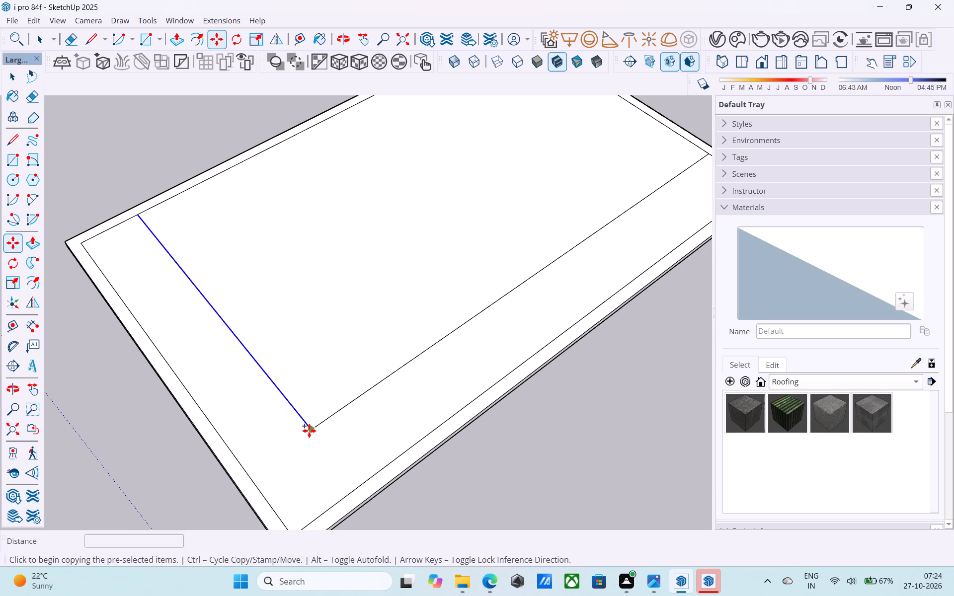
{"action": "left_click", "coordinate": [309, 431]}
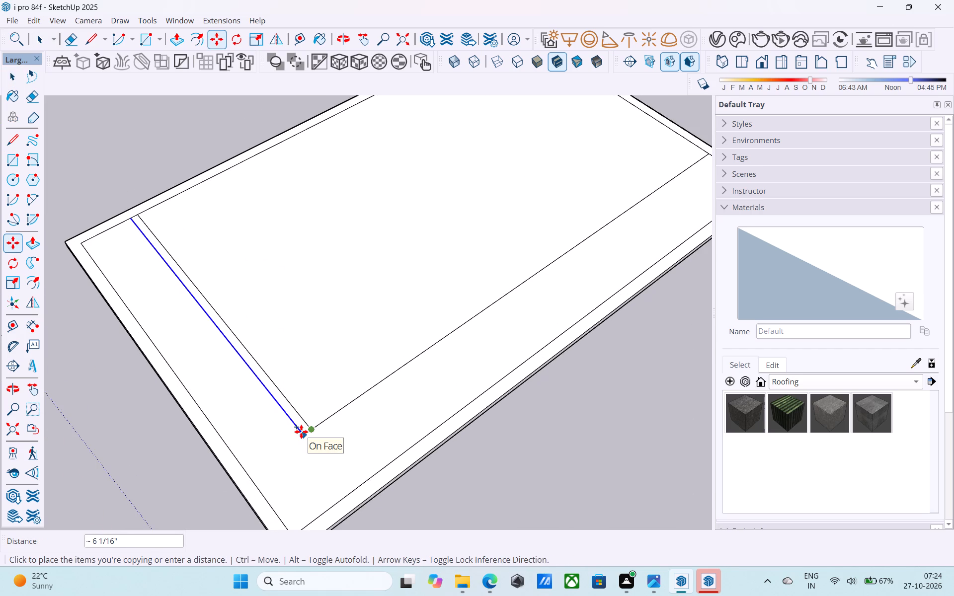
{"action": "type", "text": "2'"}
{"action": "key", "text": "Return"}
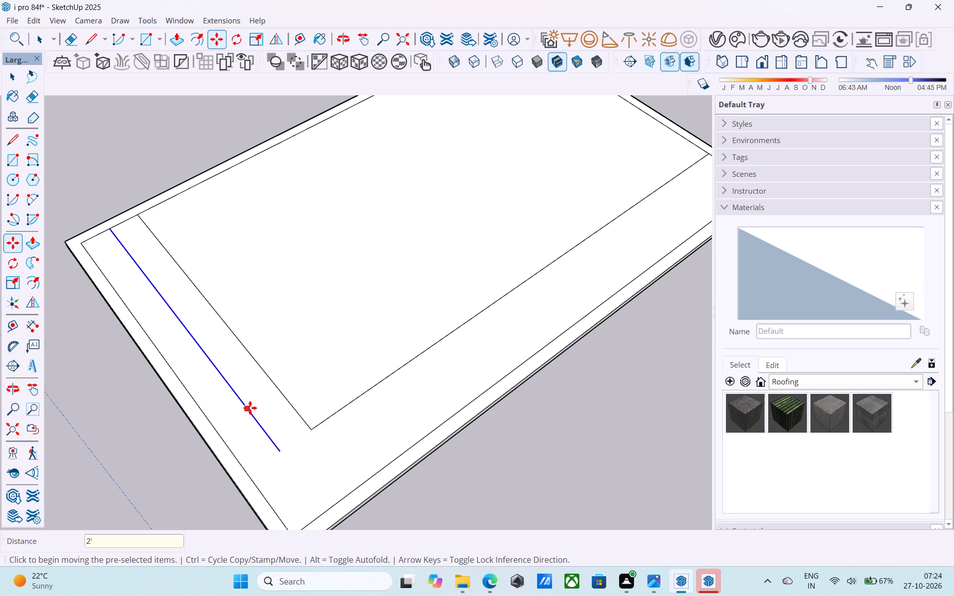
{"action": "key", "text": "space"}
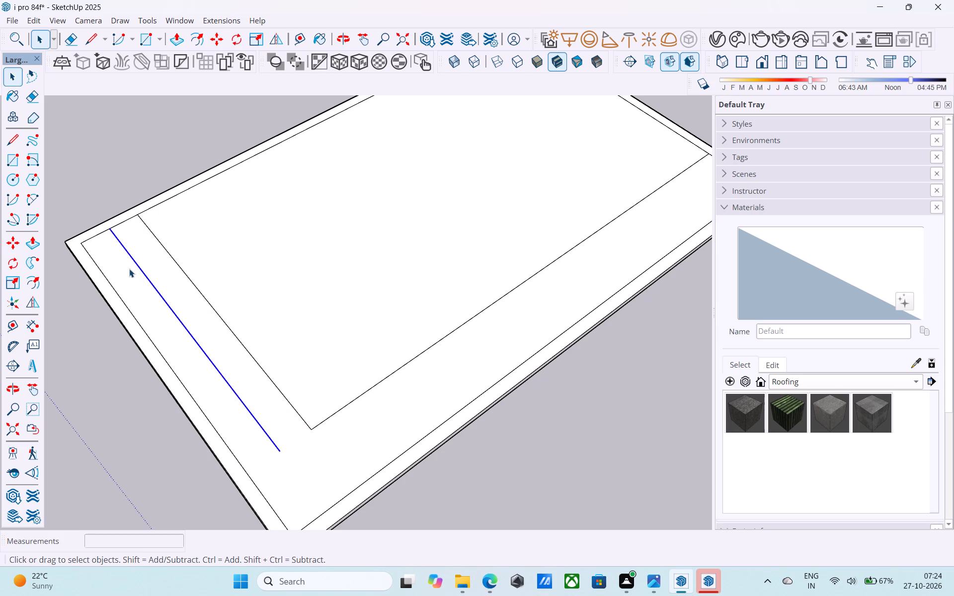
Copy the 2' inset border segment between the two short setback lines 11' along them as a cross line.
{"action": "left_click", "coordinate": [126, 223]}
{"action": "key", "text": "m"}
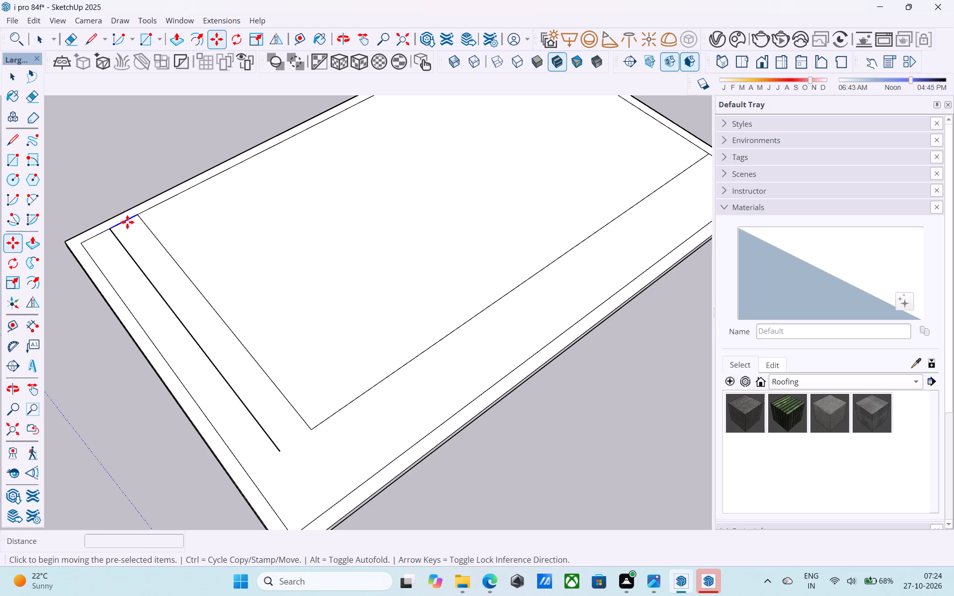
{"action": "left_click", "coordinate": [106, 228]}
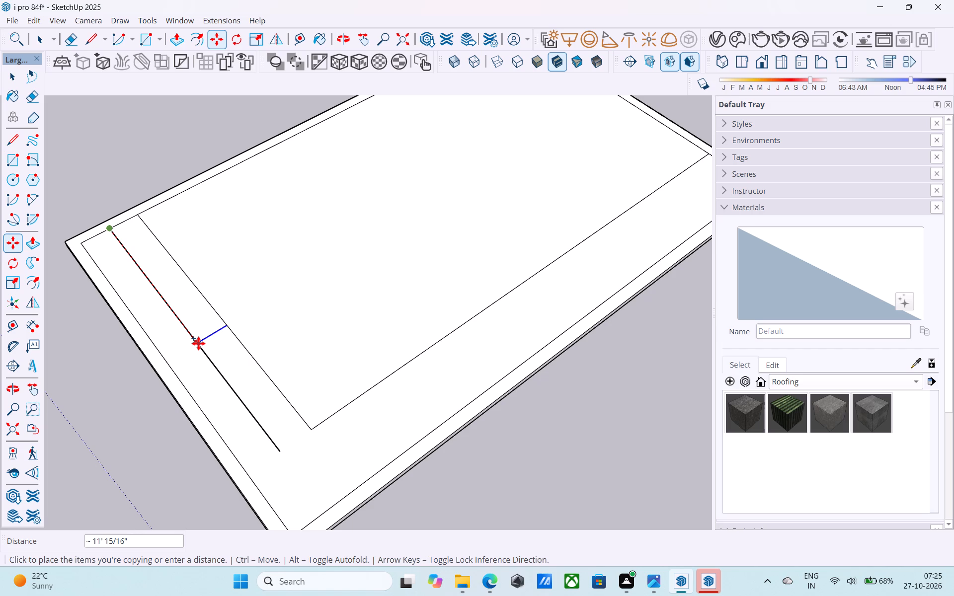
{"action": "scroll", "coordinate": [182, 373], "scroll_direction": "up", "scroll_amount": 1}
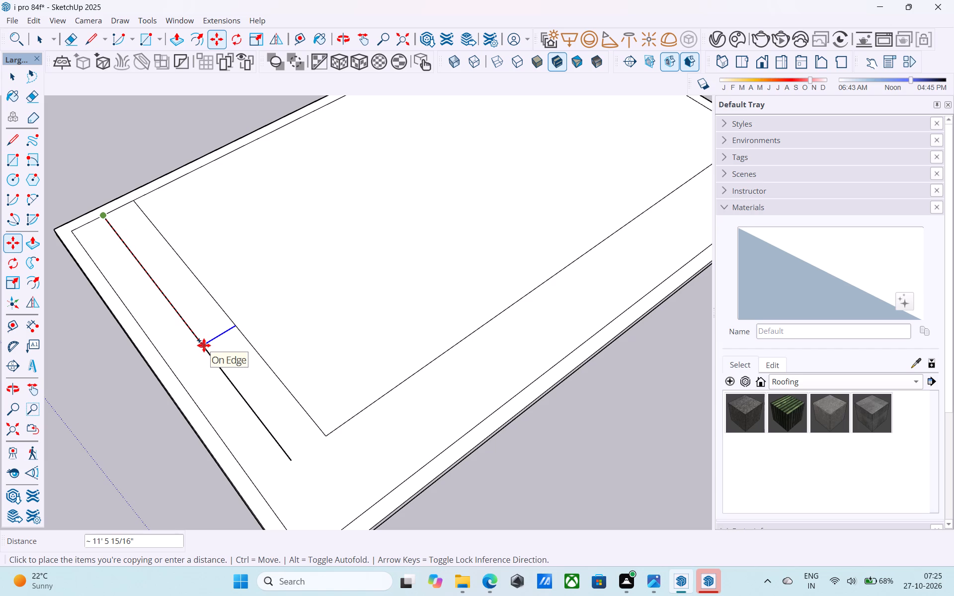
{"action": "type", "text": "11'"}
{"action": "key", "text": "Return"}
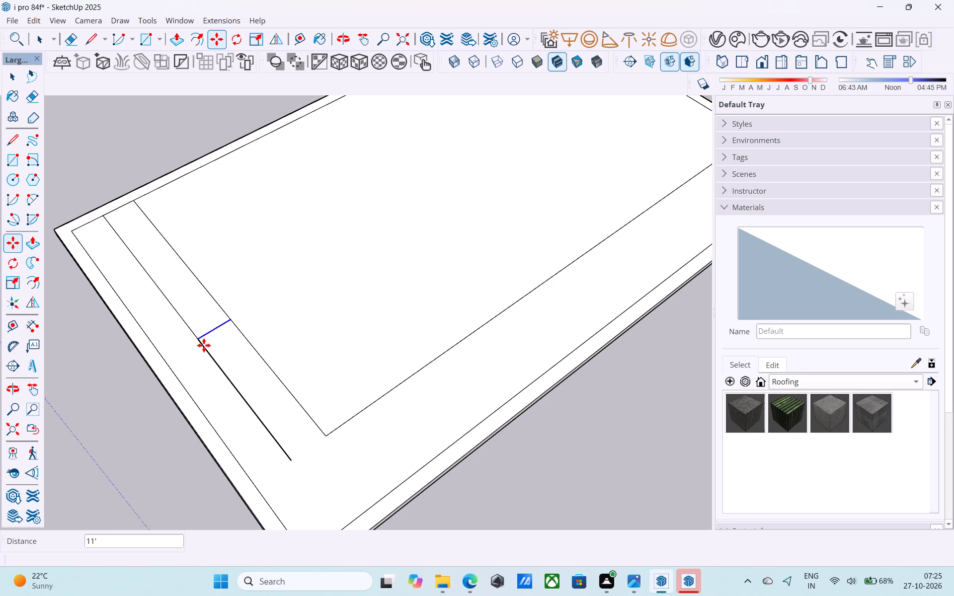
Copy the long setback line 2' outward toward the inset border's long edge farthest from the green axis.
{"action": "scroll", "coordinate": [357, 385], "scroll_direction": "down", "scroll_amount": 5}
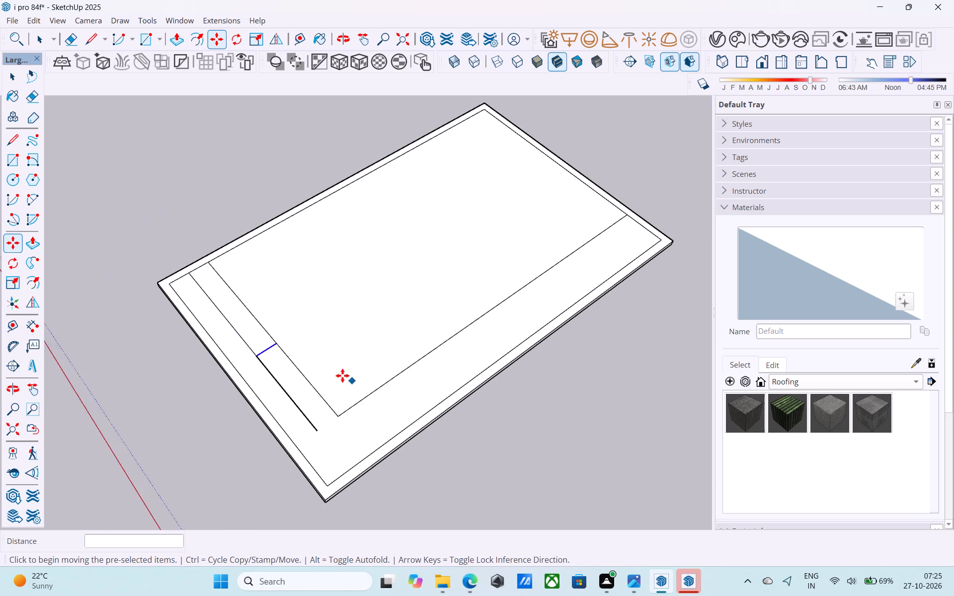
{"action": "middle_click_drag", "start_coordinate": [336, 374], "coordinate": [218, 373]}
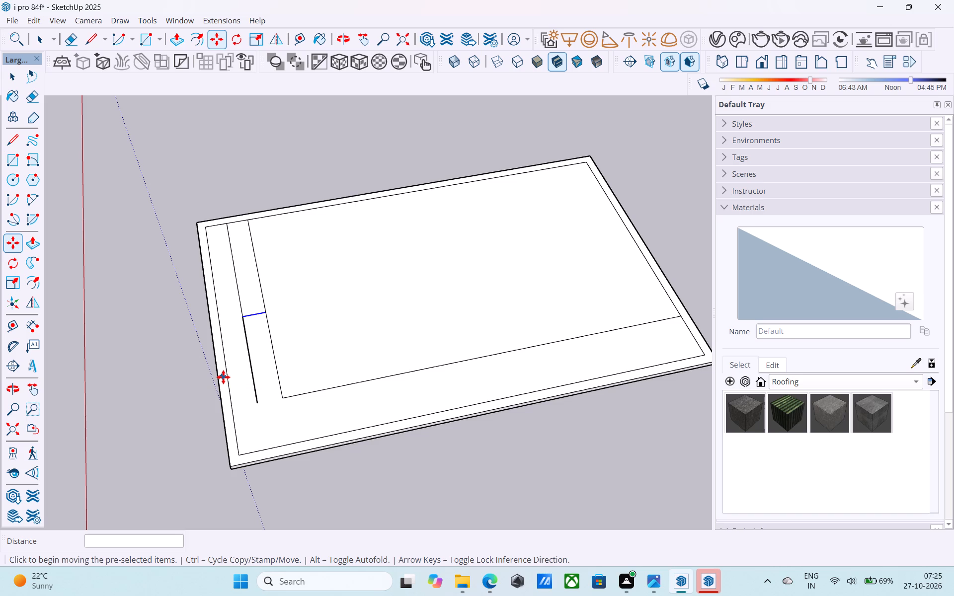
{"action": "middle_click_drag", "start_coordinate": [292, 372], "coordinate": [546, 319]}
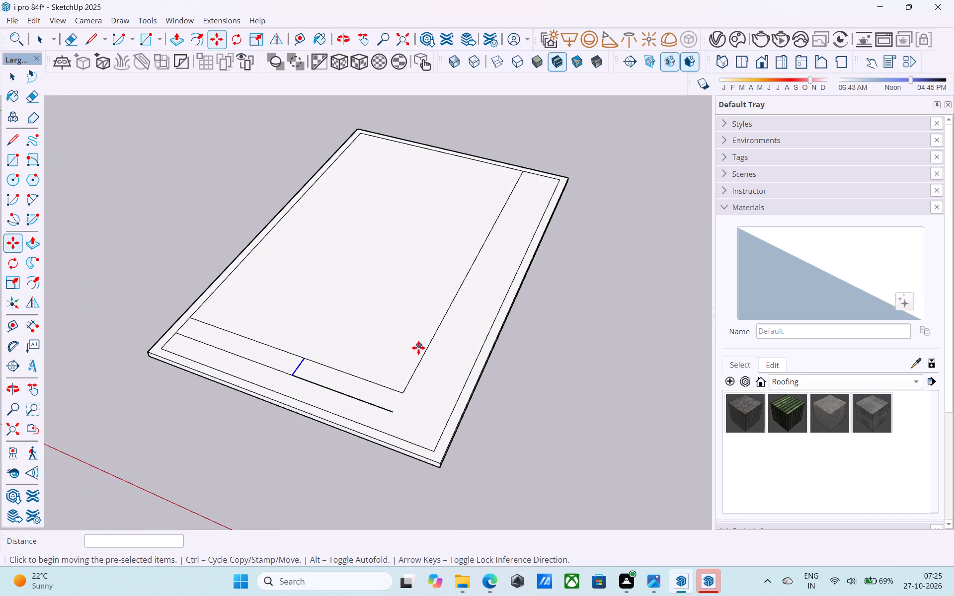
{"action": "scroll", "coordinate": [410, 357], "scroll_direction": "up", "scroll_amount": 1}
{"action": "middle_click_drag", "start_coordinate": [402, 358], "coordinate": [382, 342]}
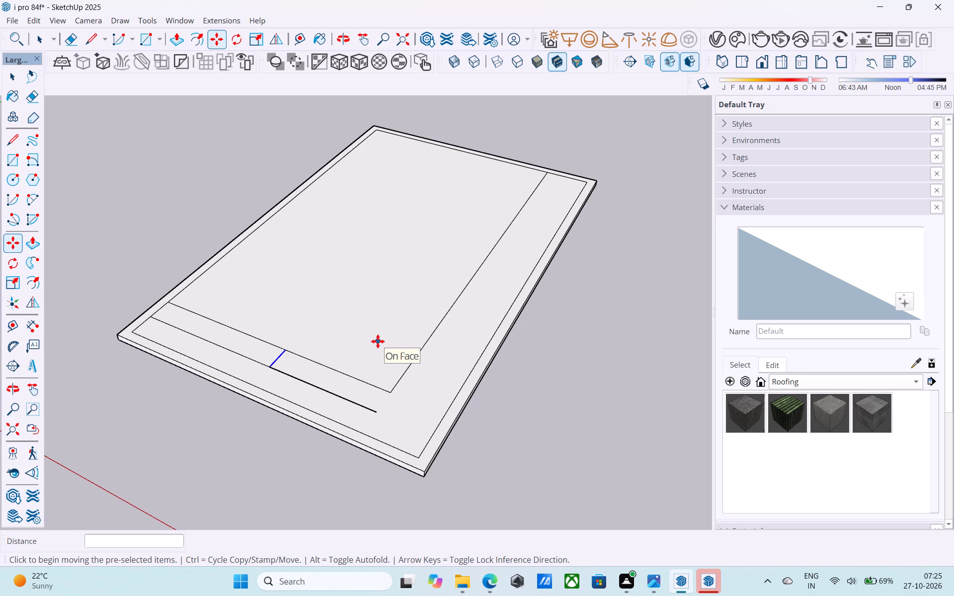
{"action": "middle_click_drag", "start_coordinate": [414, 365], "coordinate": [286, 370]}
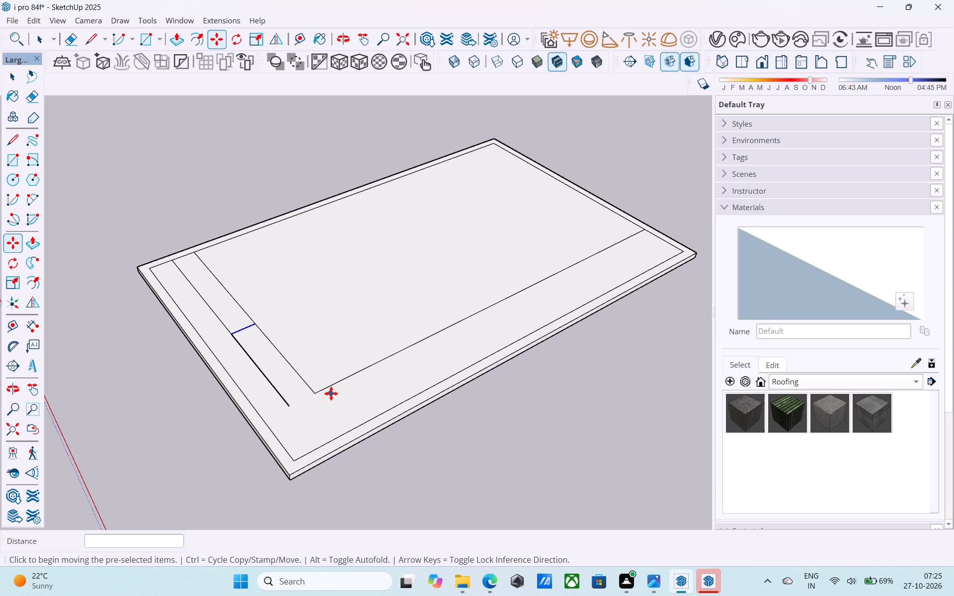
{"action": "scroll", "coordinate": [301, 368], "scroll_direction": "up", "scroll_amount": 1}
{"action": "key", "text": "space"}
{"action": "middle_click", "coordinate": [331, 381]}
{"action": "scroll", "coordinate": [331, 381], "scroll_direction": "up", "scroll_amount": 1}
{"action": "left_click", "coordinate": [336, 388]}
{"action": "key", "text": "m"}
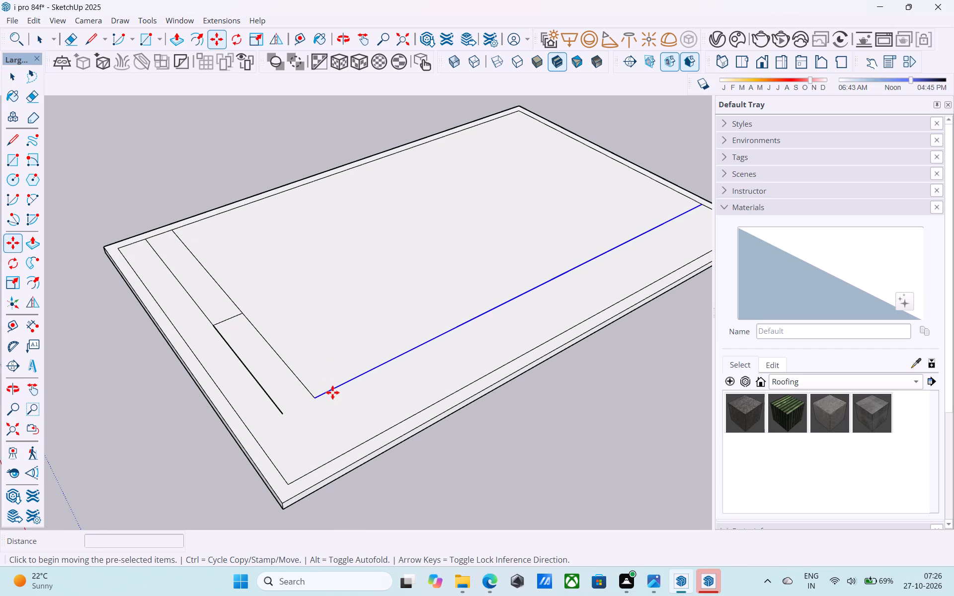
{"action": "left_click", "coordinate": [314, 397]}
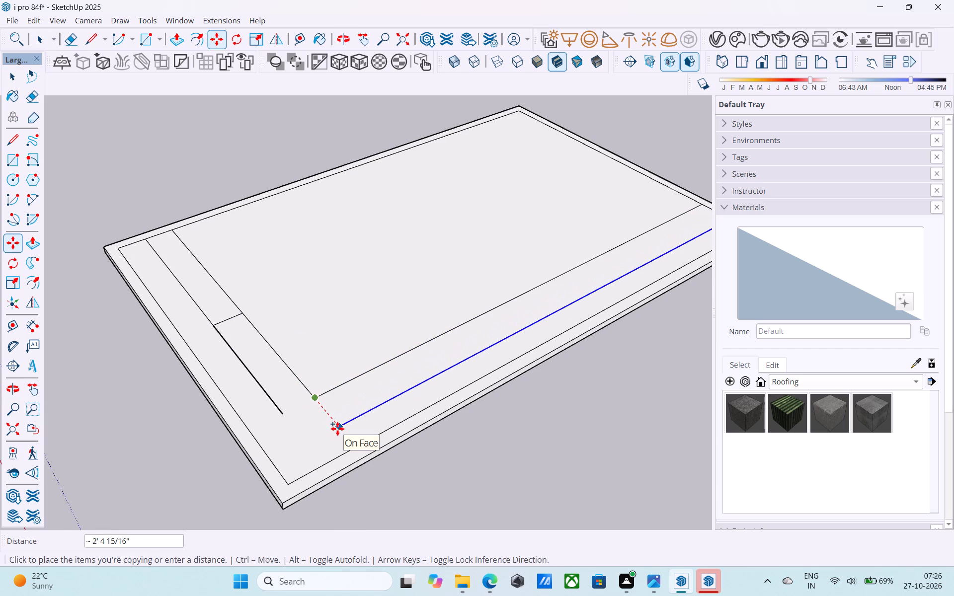
{"action": "type", "text": "2'"}
{"action": "key", "text": "Return"}
{"action": "key", "text": "space"}
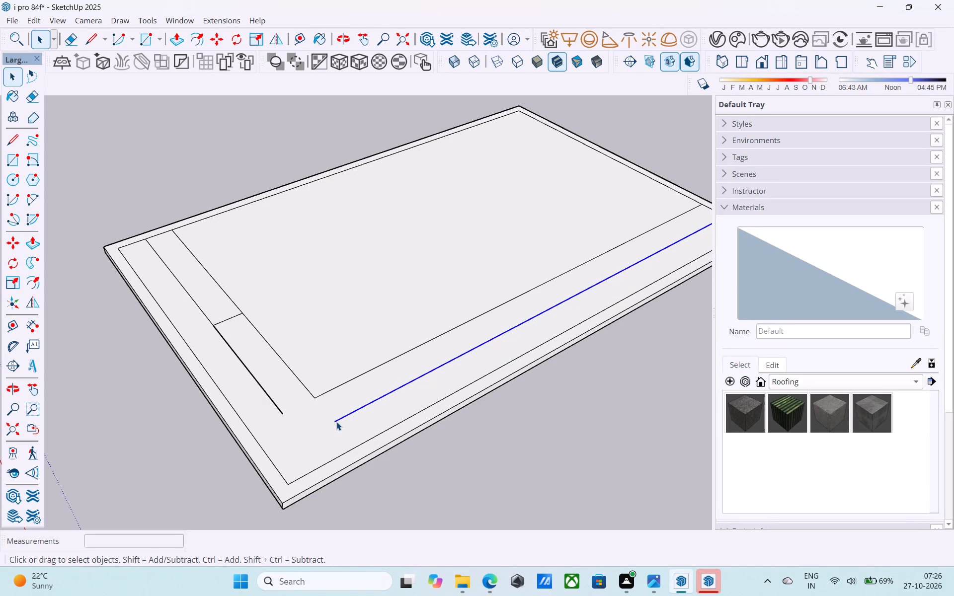
Draw a line joining the end of the 2' long offset line to the inner corner where the setback lines meet.
{"action": "key", "text": "l"}
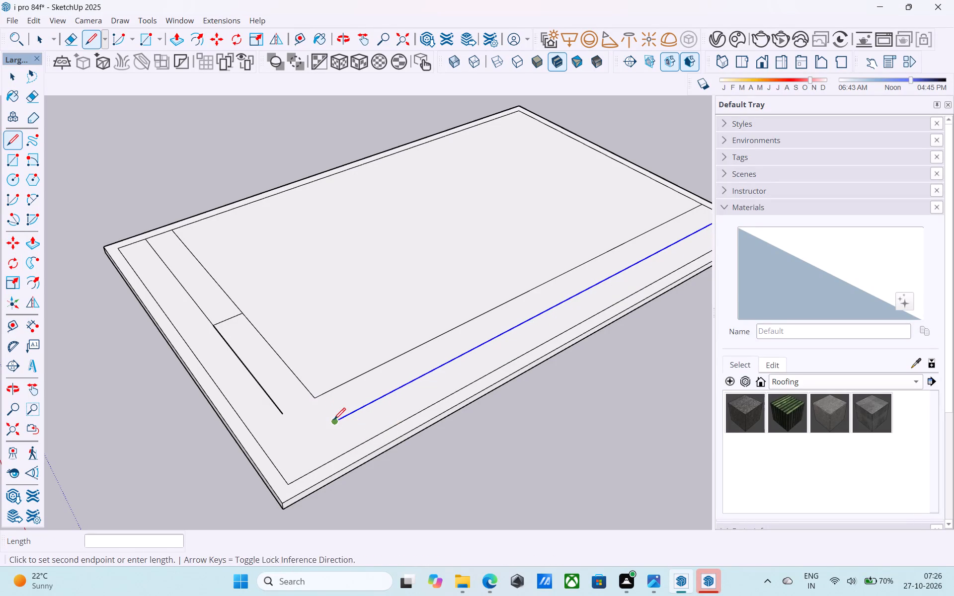
{"action": "left_click", "coordinate": [334, 421]}
{"action": "left_click", "coordinate": [316, 399]}
{"action": "key", "text": "space"}
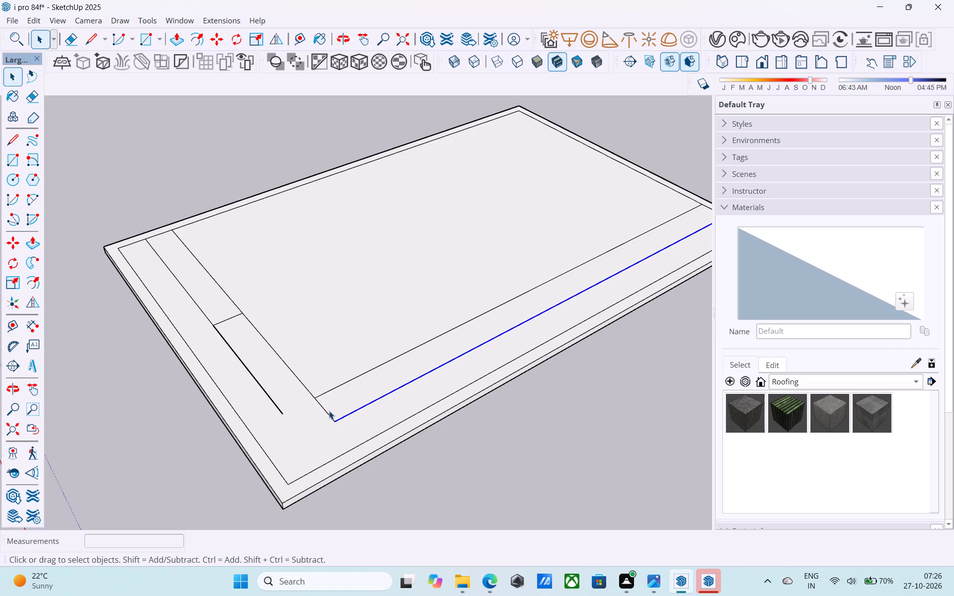
Copy the 2' connecting line 6' along the long setback strip as a cross line.
{"action": "left_click", "coordinate": [328, 413]}
{"action": "key", "text": "m"}
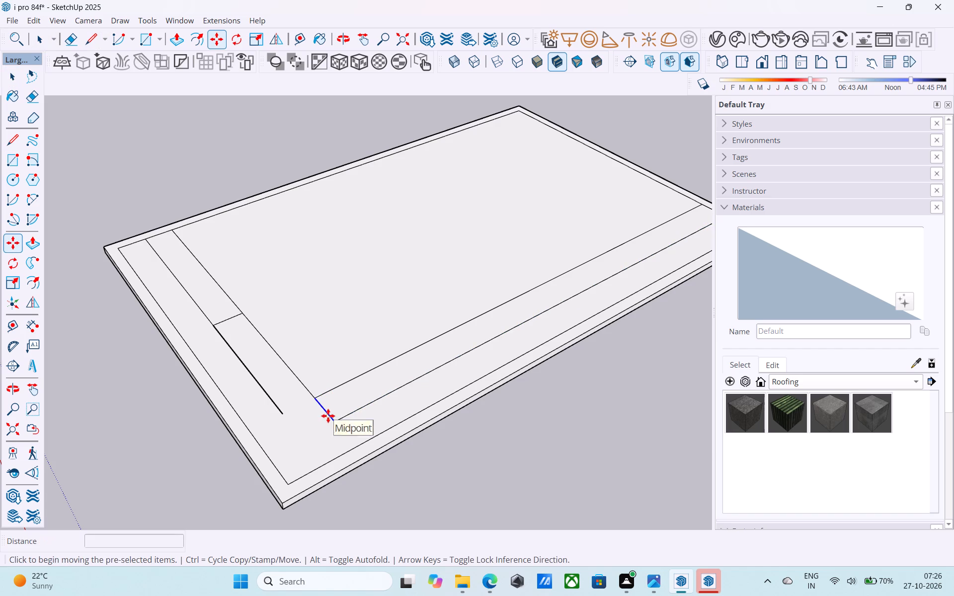
{"action": "left_click", "coordinate": [335, 422]}
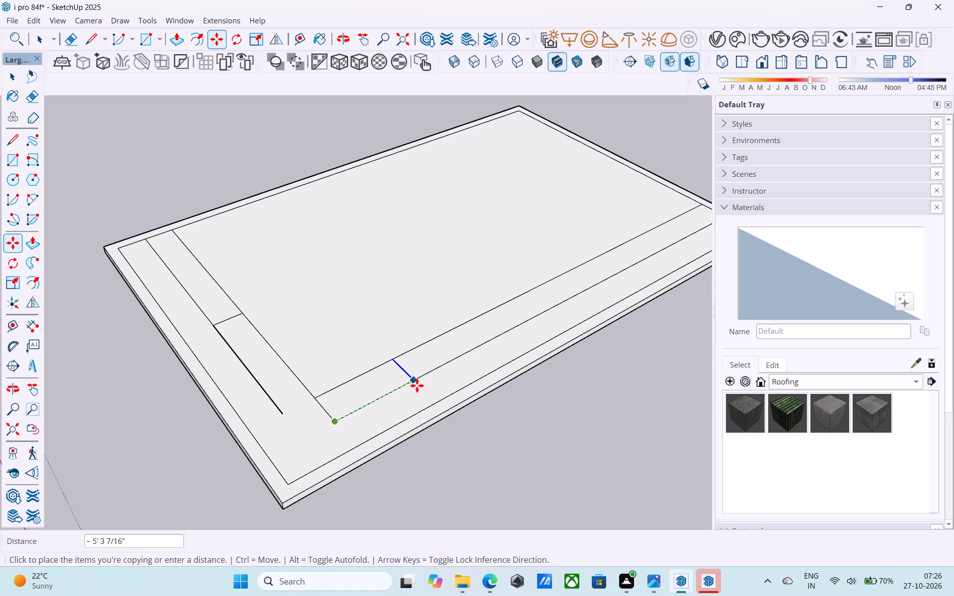
{"action": "type", "text": "6'"}
{"action": "key", "text": "Return"}
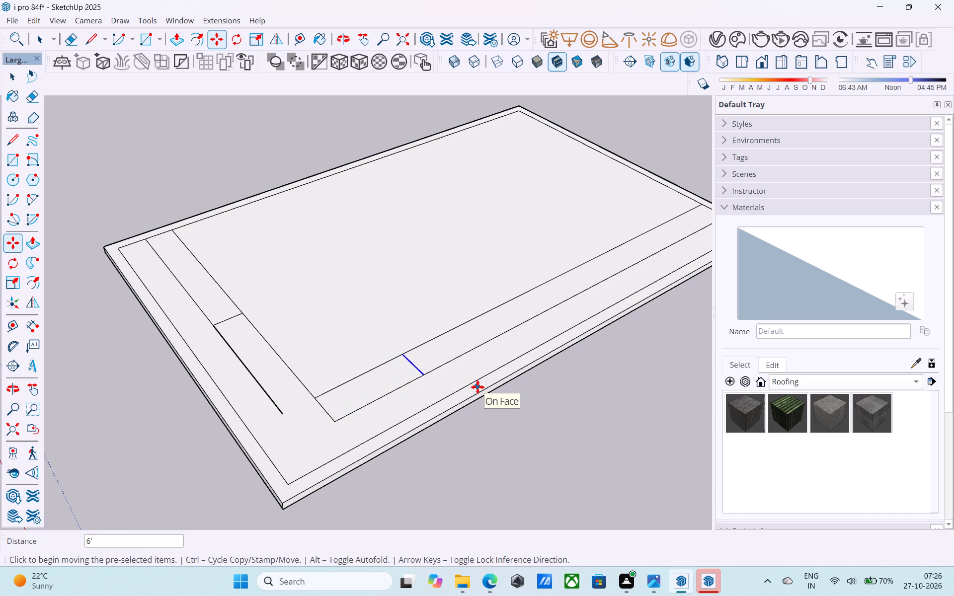
Erase the 2' offset line segments between the cross lines and the inner setback corner, along with the short connecting line there.
{"action": "middle_click_drag", "start_coordinate": [437, 408], "coordinate": [445, 314]}
{"action": "middle_click_drag", "start_coordinate": [460, 369], "coordinate": [449, 343]}
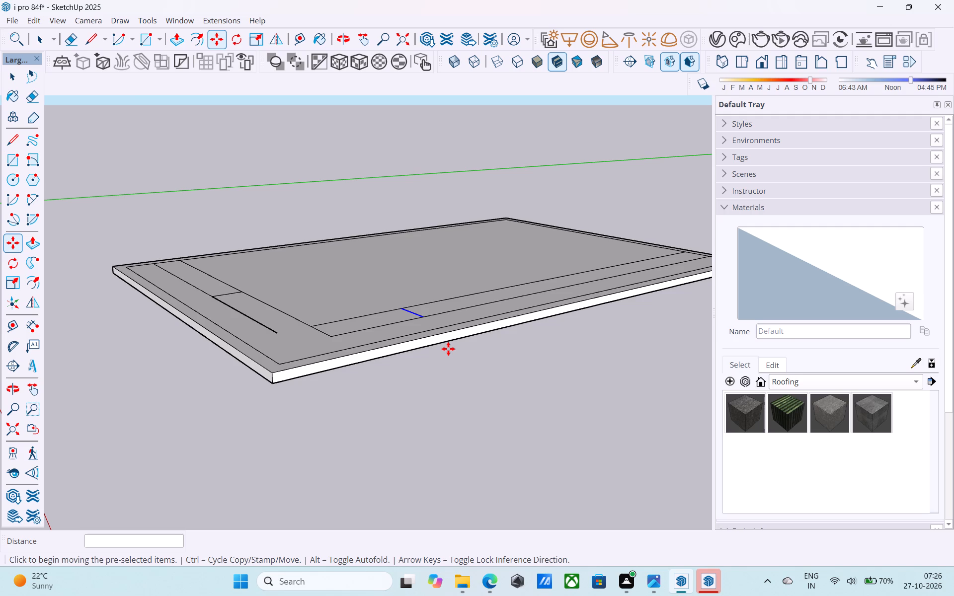
{"action": "scroll", "coordinate": [425, 294], "scroll_direction": "up", "scroll_amount": 1}
{"action": "middle_click_drag", "start_coordinate": [424, 292], "coordinate": [426, 376]}
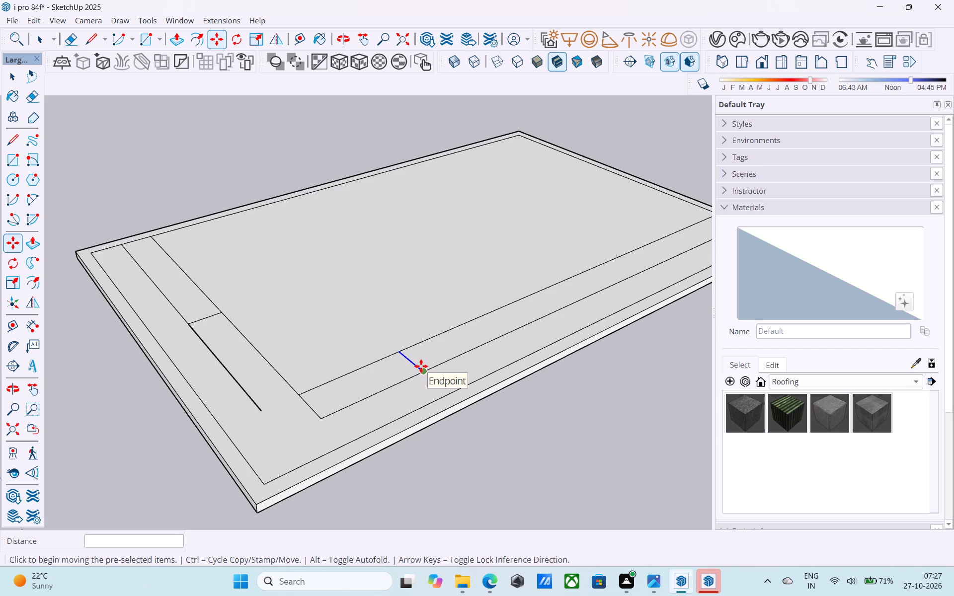
{"action": "middle_click_drag", "start_coordinate": [362, 372], "coordinate": [372, 278]}
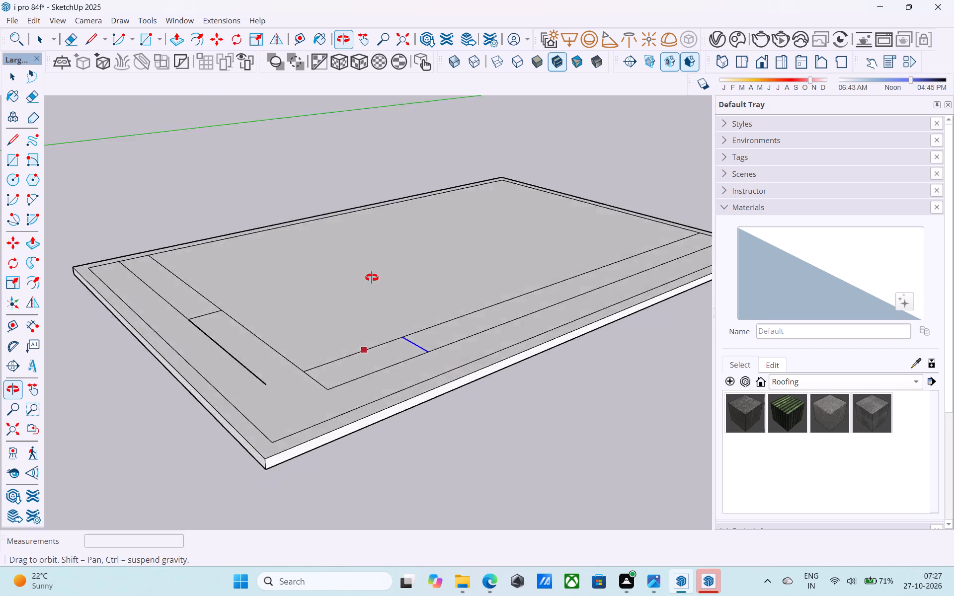
{"action": "scroll", "coordinate": [371, 279], "scroll_direction": "up", "scroll_amount": 1}
{"action": "middle_click_drag", "start_coordinate": [372, 278], "coordinate": [477, 434]}
{"action": "scroll", "coordinate": [413, 502], "scroll_direction": "up", "scroll_amount": 4}
{"action": "key", "text": "space"}
{"action": "key", "text": "e"}
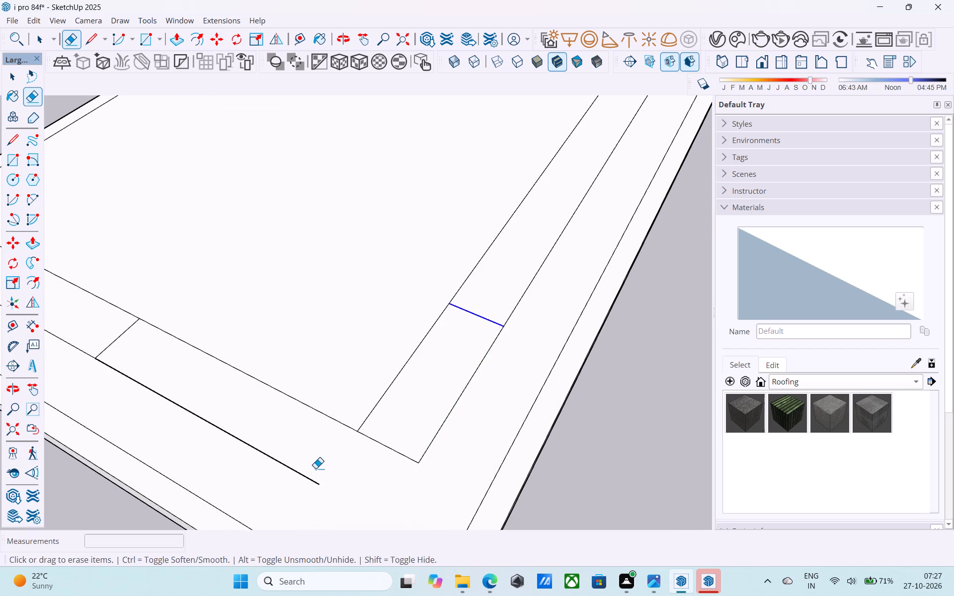
{"action": "left_click_drag", "start_coordinate": [288, 486], "coordinate": [313, 471]}
{"action": "left_click_drag", "start_coordinate": [410, 446], "coordinate": [428, 448]}
{"action": "left_click_drag", "start_coordinate": [418, 455], "coordinate": [397, 465]}
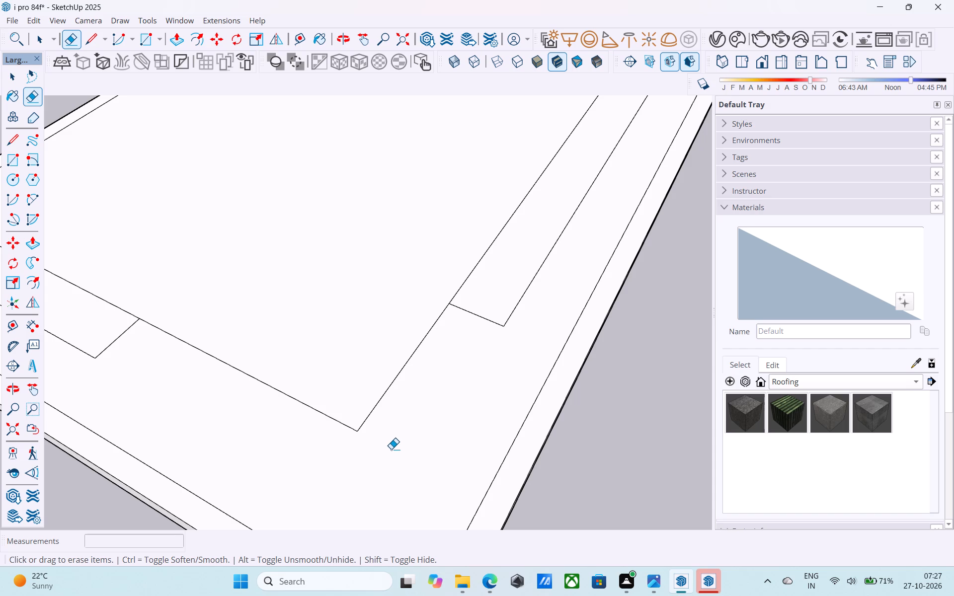
Inspect the two trimmed 2' strips and the slab from several angles and distances.
{"action": "middle_click_drag", "start_coordinate": [398, 448], "coordinate": [305, 446]}
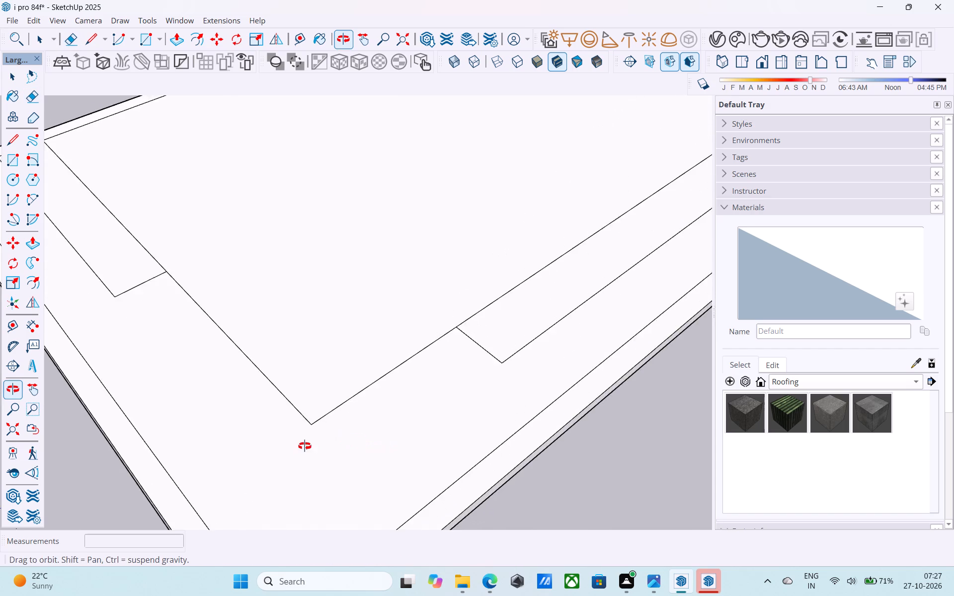
{"action": "middle_click_drag", "start_coordinate": [305, 446], "coordinate": [305, 446]}
{"action": "scroll", "coordinate": [307, 446], "scroll_direction": "down", "scroll_amount": 5}
{"action": "middle_click_drag", "start_coordinate": [309, 448], "coordinate": [371, 430]}
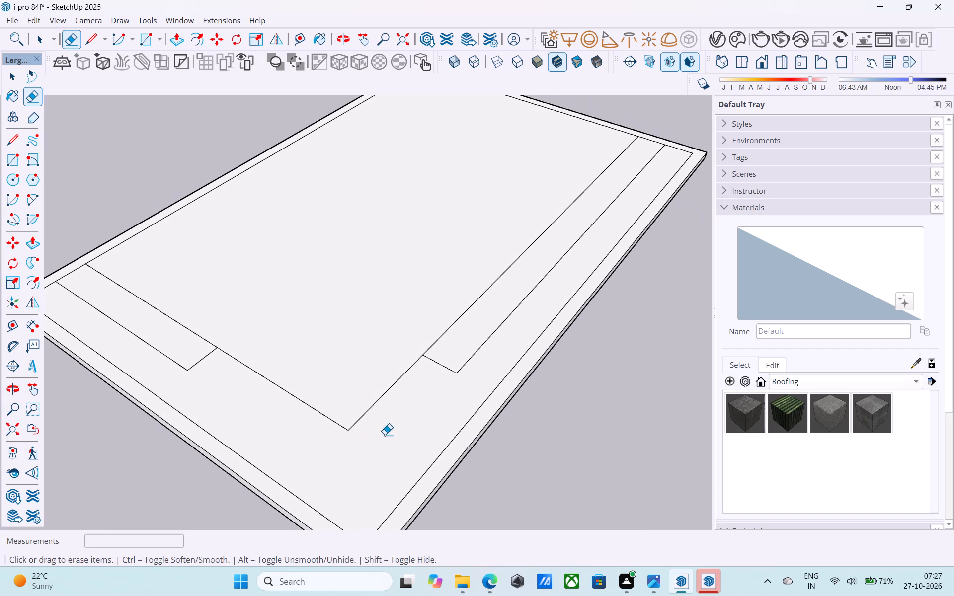
{"action": "middle_click_drag", "start_coordinate": [374, 463], "coordinate": [339, 414]}
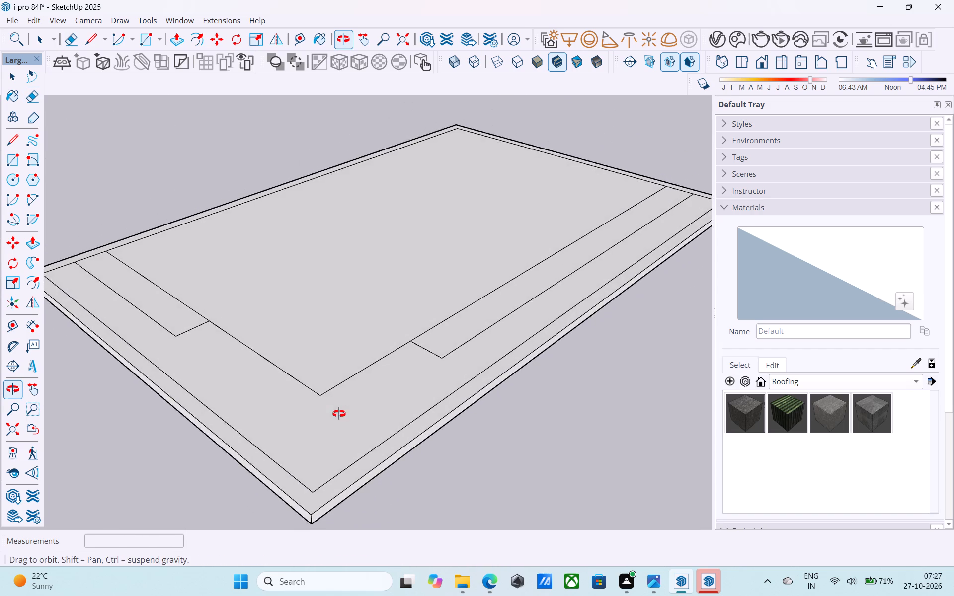
{"action": "middle_click_drag", "start_coordinate": [339, 414], "coordinate": [265, 430]}
{"action": "scroll", "coordinate": [386, 420], "scroll_direction": "down", "scroll_amount": 4}
{"action": "scroll", "coordinate": [386, 420], "scroll_direction": "up", "scroll_amount": 1}
{"action": "scroll", "coordinate": [386, 420], "scroll_direction": "down", "scroll_amount": 6}
{"action": "middle_click_drag", "start_coordinate": [386, 420], "coordinate": [218, 450]}
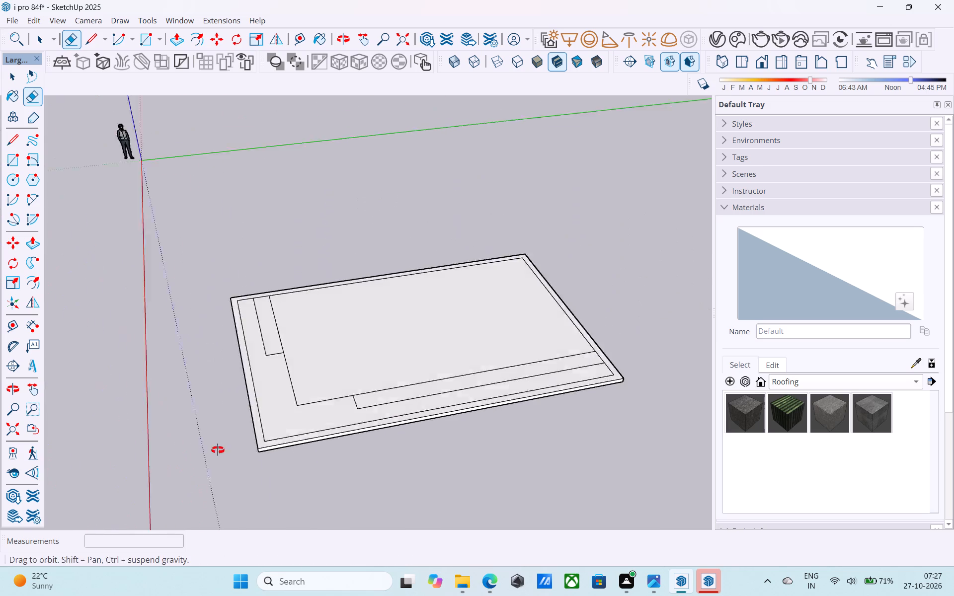
{"action": "middle_click_drag", "start_coordinate": [218, 450], "coordinate": [190, 450]}
{"action": "scroll", "coordinate": [190, 450], "scroll_direction": "down", "scroll_amount": 1}
{"action": "scroll", "coordinate": [288, 439], "scroll_direction": "up", "scroll_amount": 6}
{"action": "middle_click_drag", "start_coordinate": [319, 441], "coordinate": [471, 441]}
{"action": "middle_click_drag", "start_coordinate": [394, 437], "coordinate": [490, 445]}
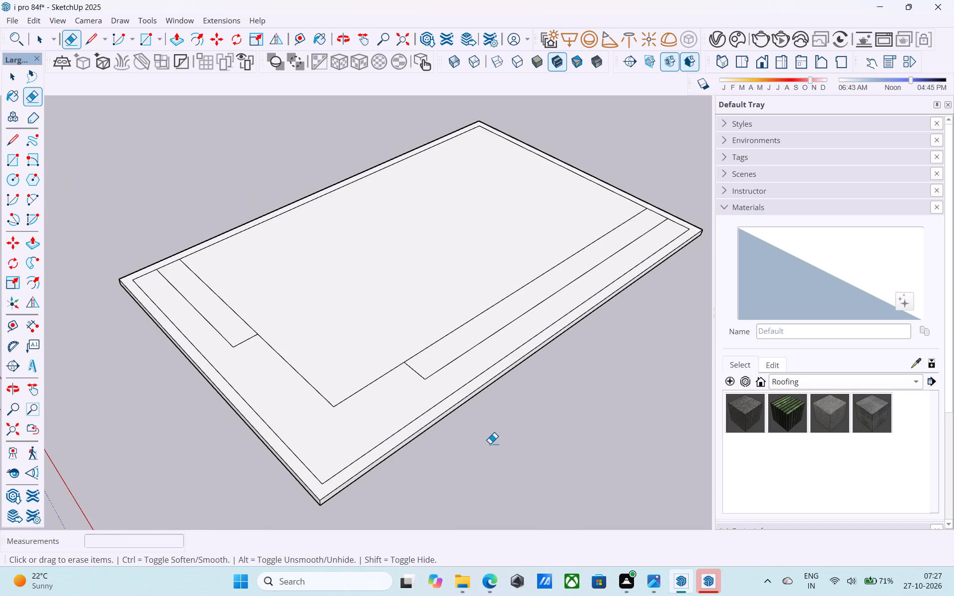
Copy the long strip's end cross line 17' along the strip, away from the inner setback corner.
{"action": "scroll", "coordinate": [466, 453], "scroll_direction": "up", "scroll_amount": 1}
{"action": "middle_click_drag", "start_coordinate": [463, 450], "coordinate": [471, 416]}
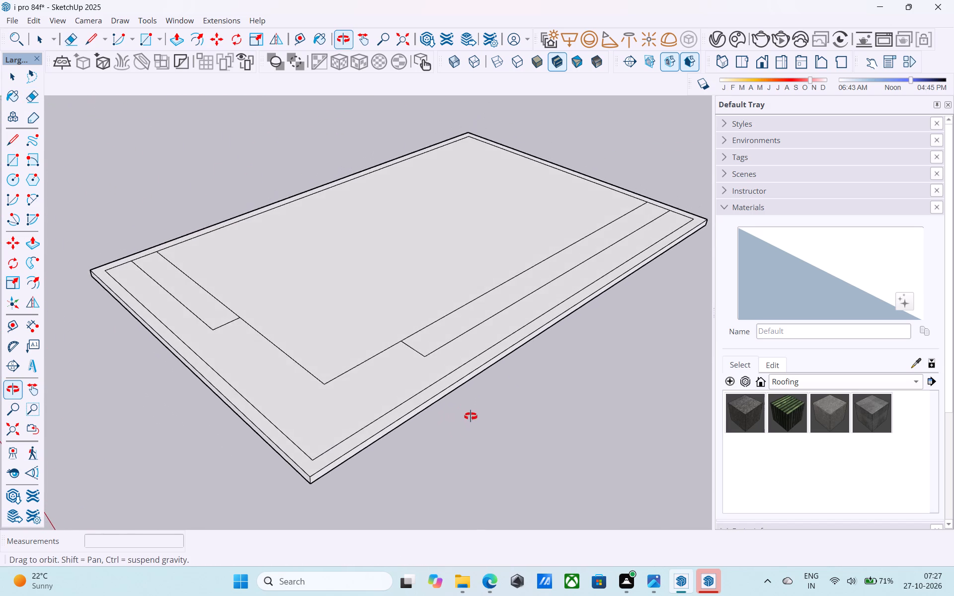
{"action": "middle_click_drag", "start_coordinate": [471, 416], "coordinate": [469, 472]}
{"action": "scroll", "coordinate": [428, 390], "scroll_direction": "up", "scroll_amount": 4}
{"action": "key", "text": "space"}
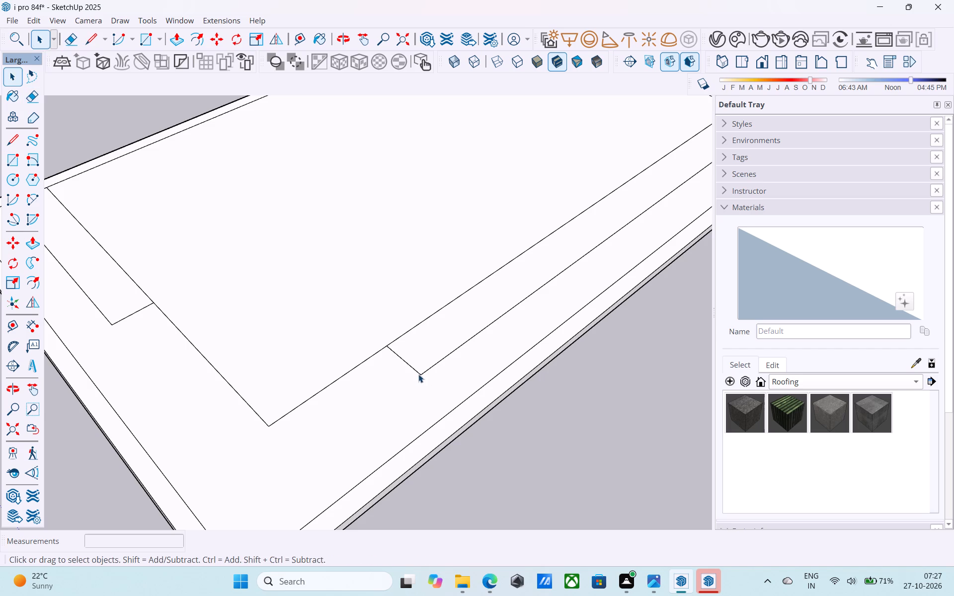
{"action": "left_click", "coordinate": [417, 371]}
{"action": "key", "text": "m"}
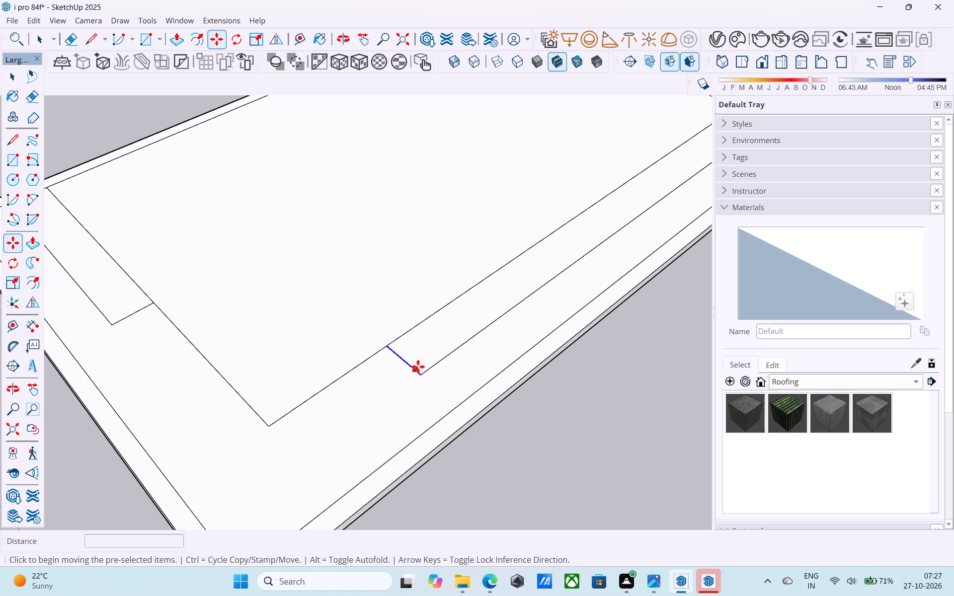
{"action": "left_click", "coordinate": [425, 375]}
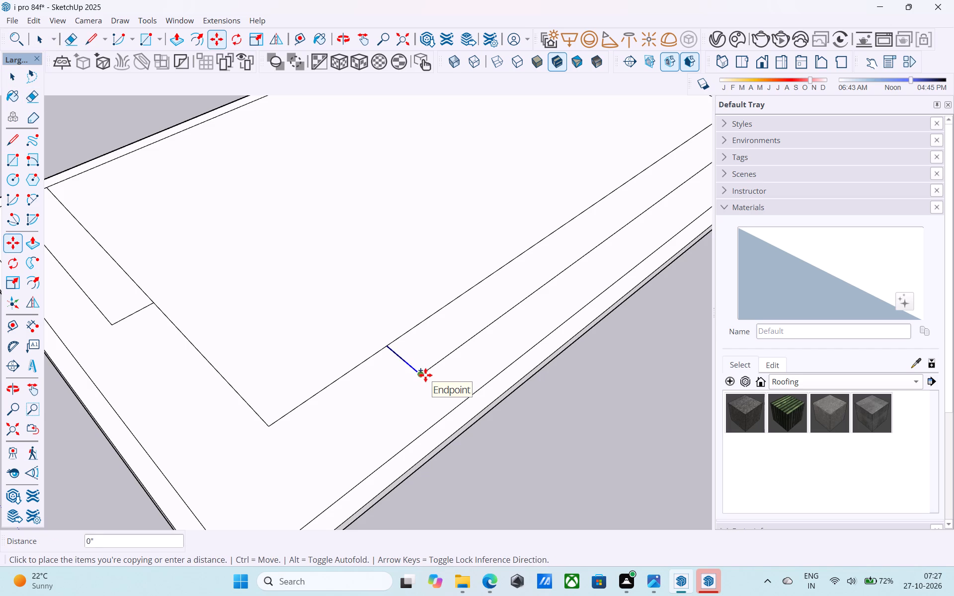
{"action": "scroll", "coordinate": [425, 375], "scroll_direction": "down", "scroll_amount": 8}
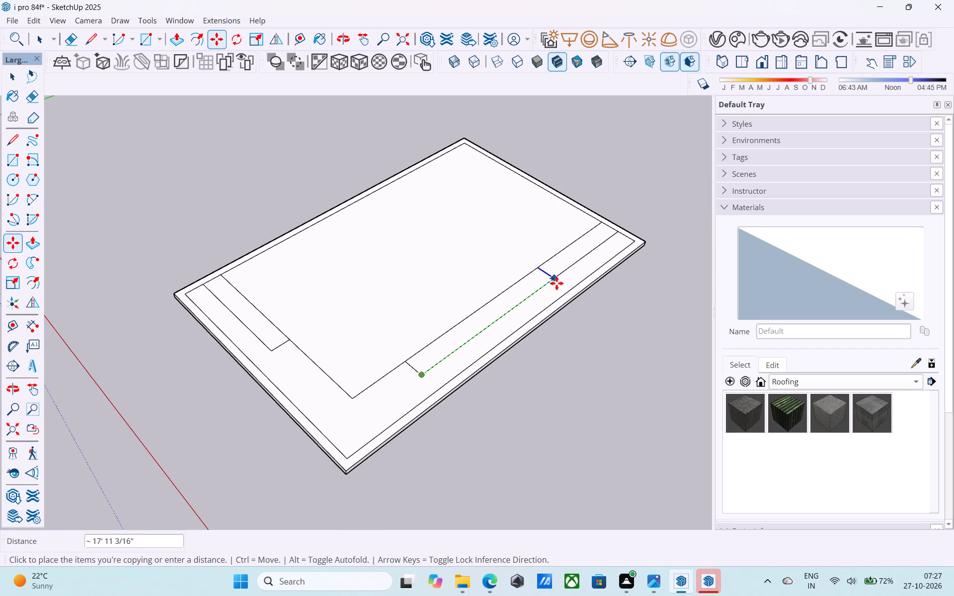
{"action": "scroll", "coordinate": [553, 278], "scroll_direction": "up", "scroll_amount": 4}
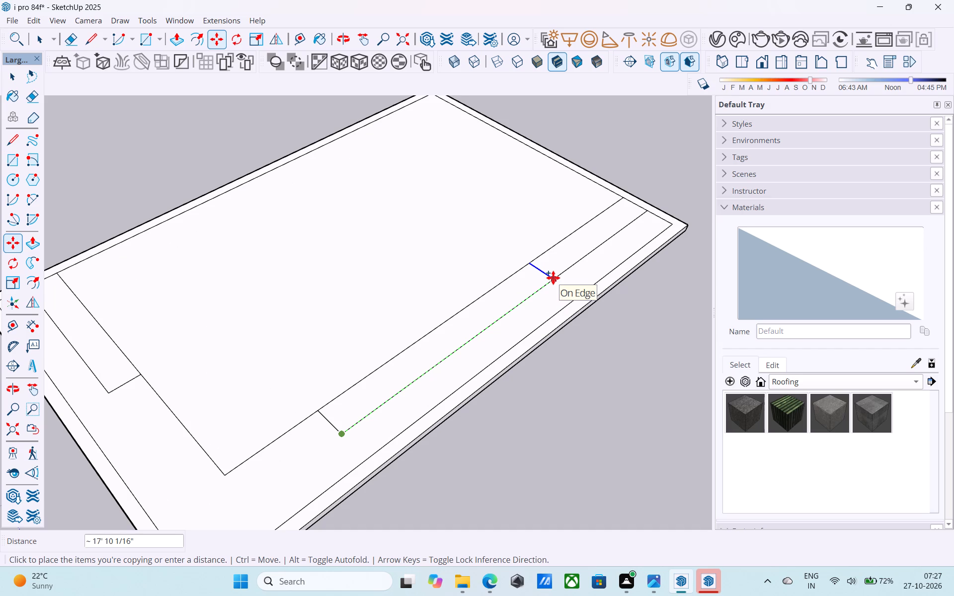
{"action": "type", "text": "17'"}
{"action": "key", "text": "Return"}
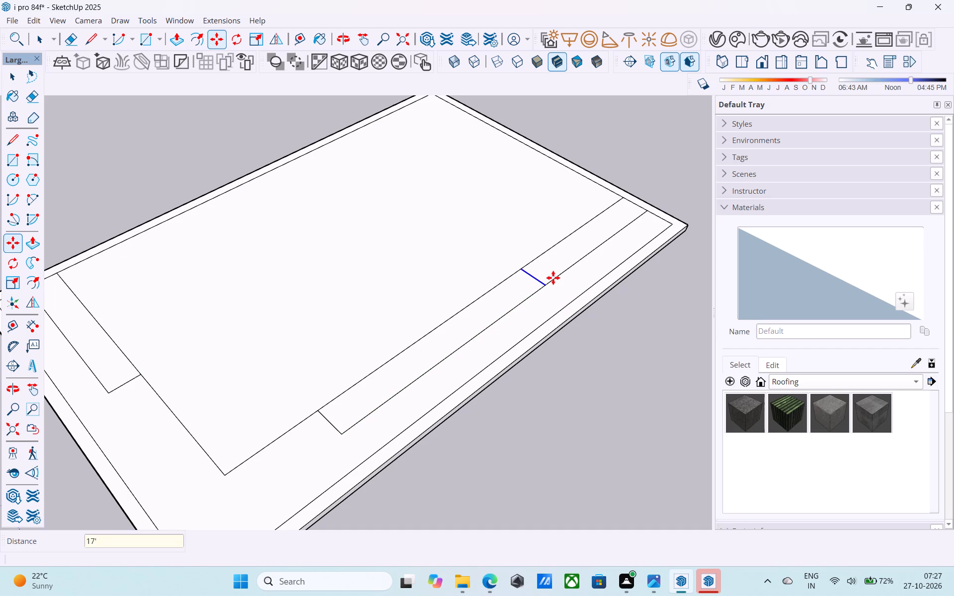
Erase the long offset line segment before the new cross line, together with the original cross line.
{"action": "scroll", "coordinate": [553, 277], "scroll_direction": "up", "scroll_amount": 1}
{"action": "key", "text": "e"}
{"action": "left_click_drag", "start_coordinate": [485, 334], "coordinate": [480, 331]}
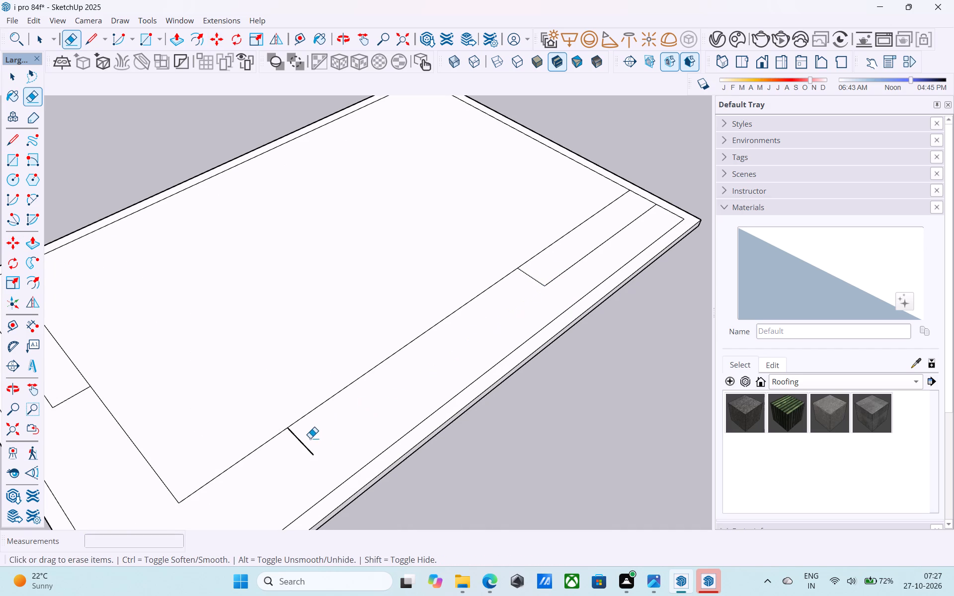
{"action": "left_click_drag", "start_coordinate": [308, 439], "coordinate": [294, 442]}
Offset the outline of the large main floor face 9" inward to form the wall band.
{"action": "scroll", "coordinate": [476, 378], "scroll_direction": "down", "scroll_amount": 8}
{"action": "middle_click_drag", "start_coordinate": [472, 397], "coordinate": [469, 362]}
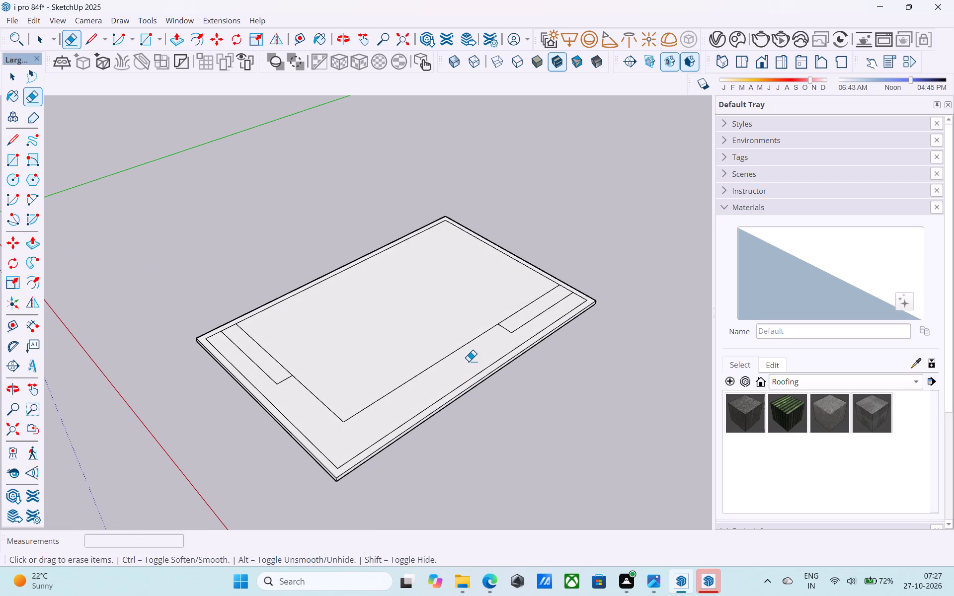
{"action": "middle_click_drag", "start_coordinate": [445, 389], "coordinate": [493, 305]}
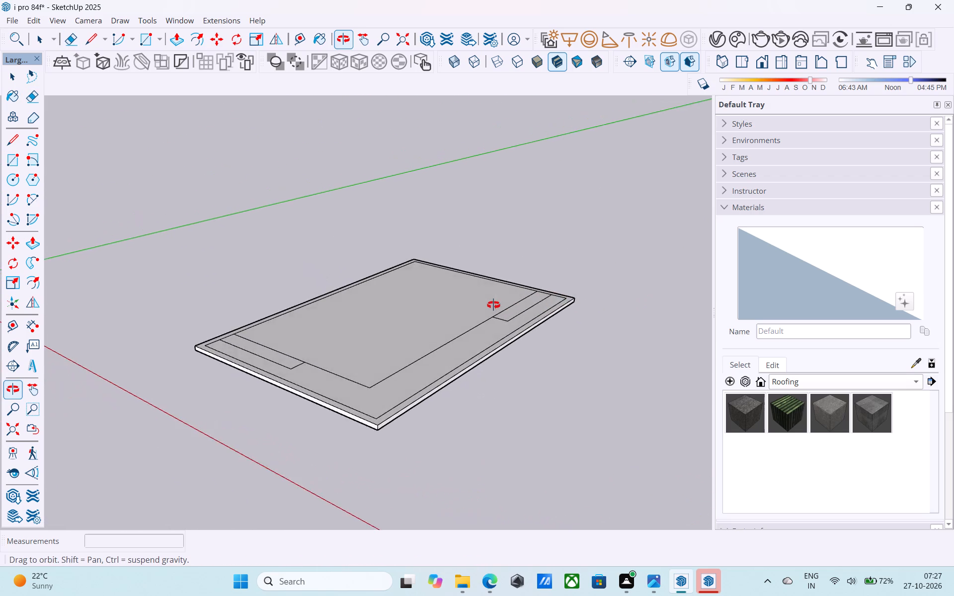
{"action": "middle_click_drag", "start_coordinate": [493, 305], "coordinate": [499, 391]}
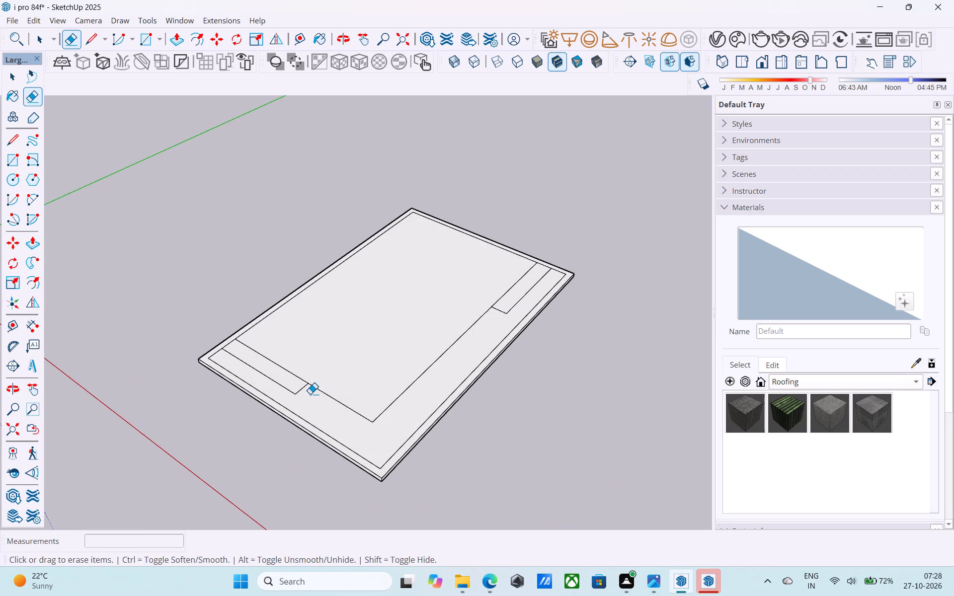
{"action": "scroll", "coordinate": [310, 393], "scroll_direction": "up", "scroll_amount": 4}
{"action": "scroll", "coordinate": [344, 345], "scroll_direction": "up", "scroll_amount": 1}
{"action": "key", "text": "space"}
{"action": "middle_click_drag", "start_coordinate": [344, 345], "coordinate": [342, 345]}
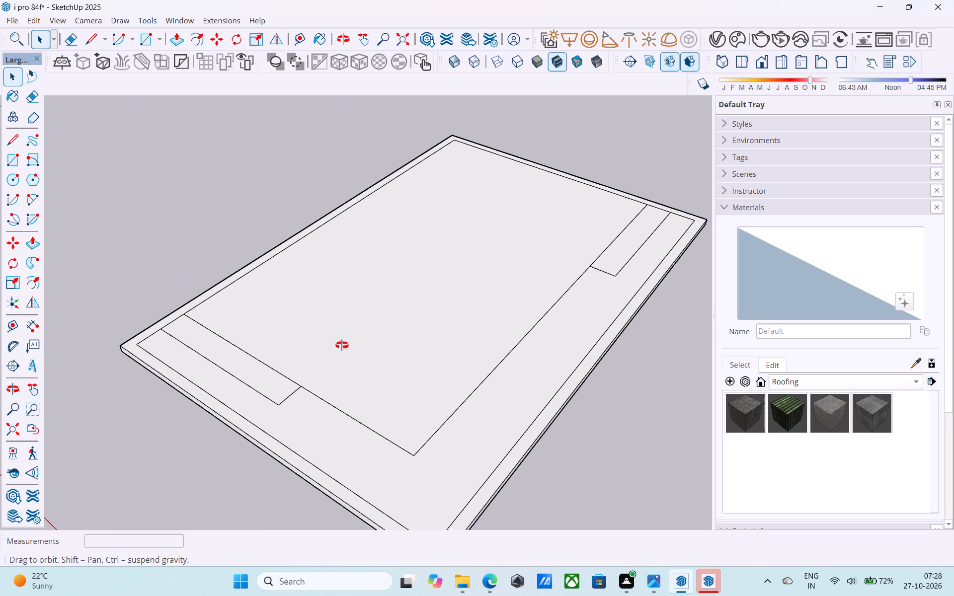
{"action": "middle_click_drag", "start_coordinate": [342, 345], "coordinate": [337, 365]}
{"action": "left_click", "coordinate": [338, 365]}
{"action": "scroll", "coordinate": [343, 364], "scroll_direction": "up", "scroll_amount": 3}
{"action": "key", "text": "f"}
{"action": "left_click", "coordinate": [345, 364]}
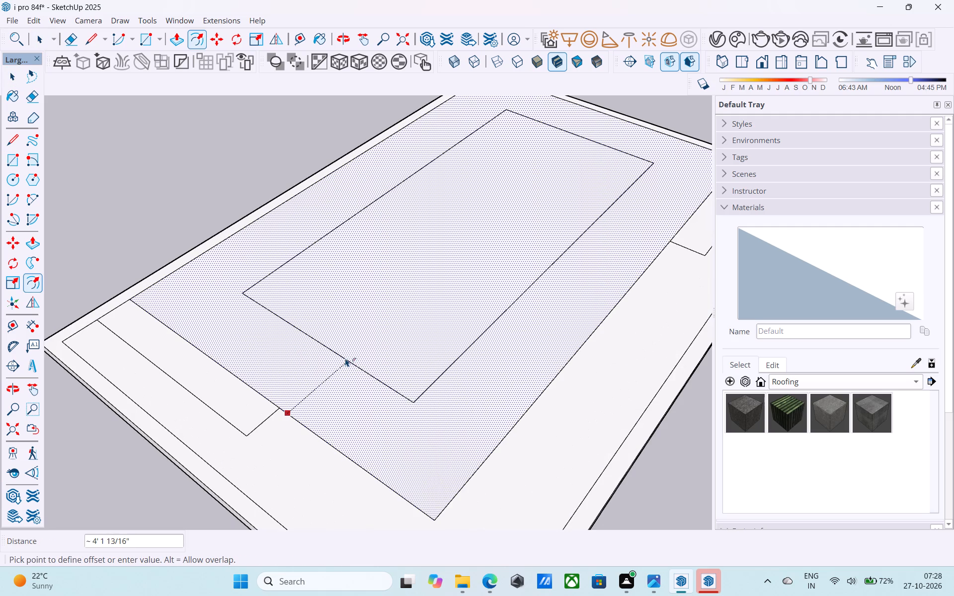
{"action": "key", "text": "9"}
{"action": "key", "text": "shift+quotedbl"}
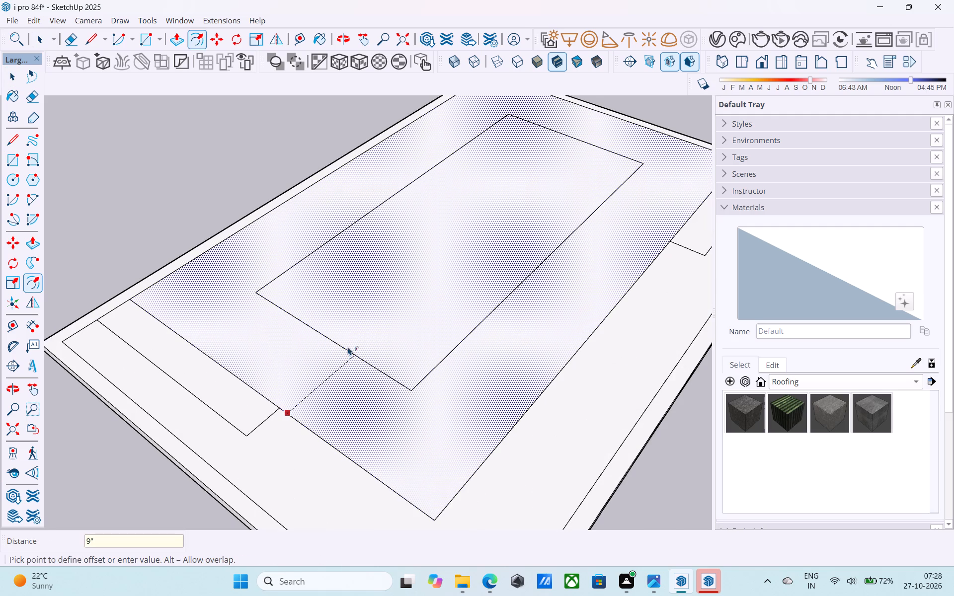
{"action": "key", "text": "Return"}
{"action": "key", "text": "space"}
Inspect the slab and the 9" wall band from several angles, including from below.
{"action": "scroll", "coordinate": [347, 345], "scroll_direction": "down", "scroll_amount": 6}
{"action": "middle_click_drag", "start_coordinate": [347, 345], "coordinate": [353, 440]}
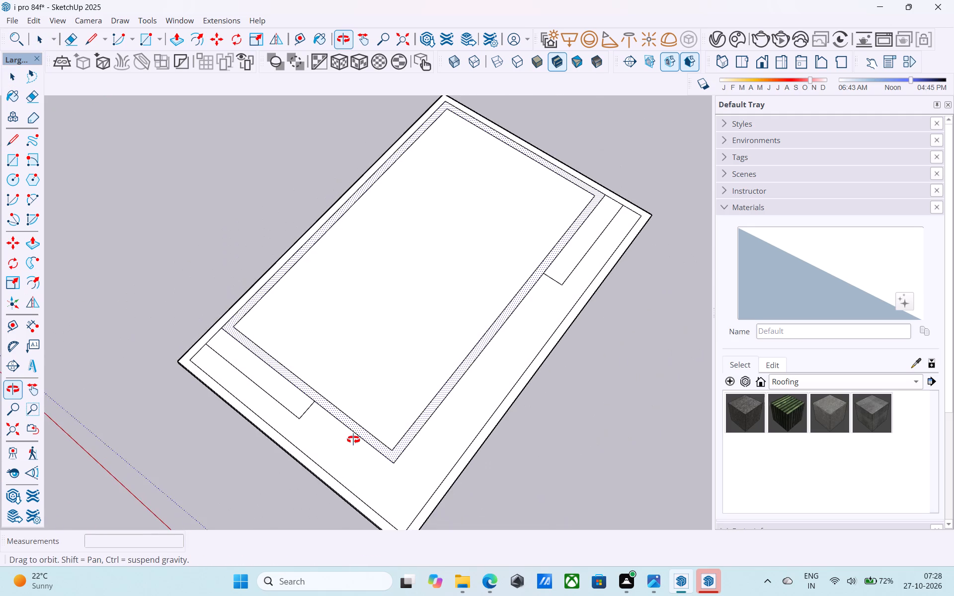
{"action": "middle_click_drag", "start_coordinate": [353, 440], "coordinate": [655, 352]}
{"action": "middle_click_drag", "start_coordinate": [337, 355], "coordinate": [644, 343]}
{"action": "middle_click_drag", "start_coordinate": [412, 347], "coordinate": [654, 347]}
{"action": "middle_click_drag", "start_coordinate": [336, 356], "coordinate": [534, 357]}
{"action": "middle_click_drag", "start_coordinate": [386, 372], "coordinate": [603, 355]}
{"action": "middle_click_drag", "start_coordinate": [421, 319], "coordinate": [561, 311]}
{"action": "middle_click_drag", "start_coordinate": [446, 333], "coordinate": [549, 317]}
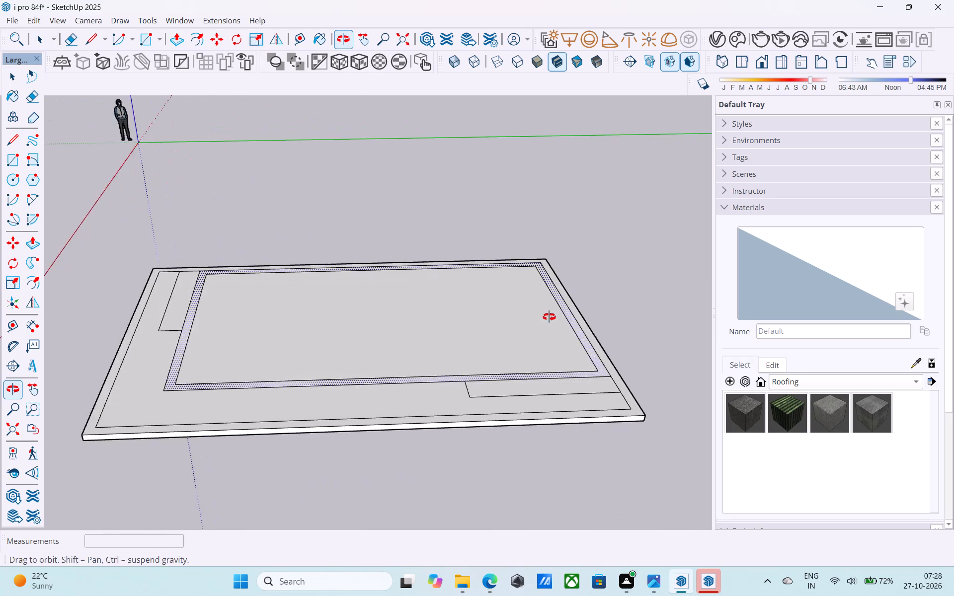
{"action": "middle_click_drag", "start_coordinate": [549, 317], "coordinate": [567, 414]}
{"action": "middle_click_drag", "start_coordinate": [389, 401], "coordinate": [569, 442]}
{"action": "middle_click", "coordinate": [569, 443]}
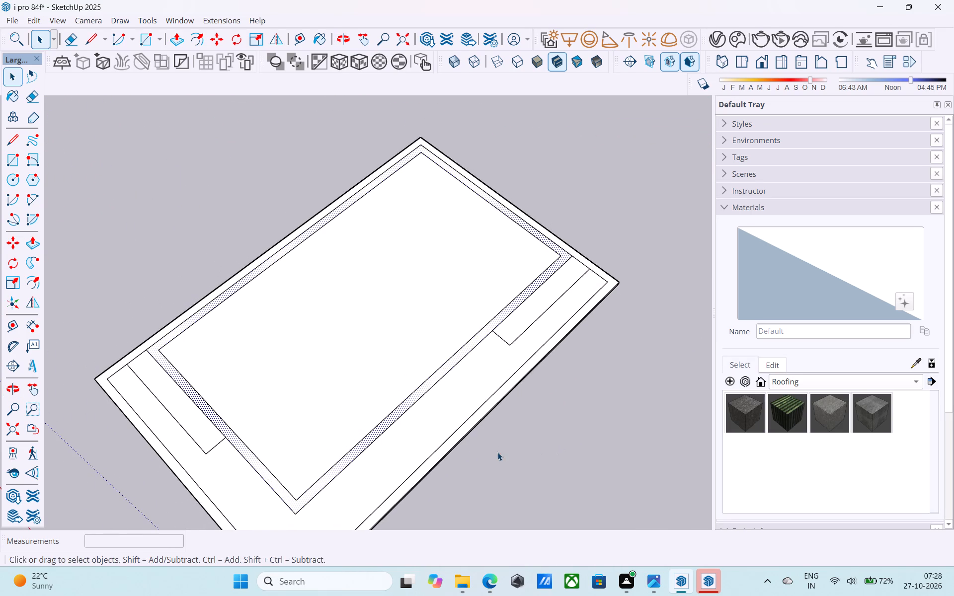
{"action": "middle_click_drag", "start_coordinate": [462, 452], "coordinate": [662, 124]}
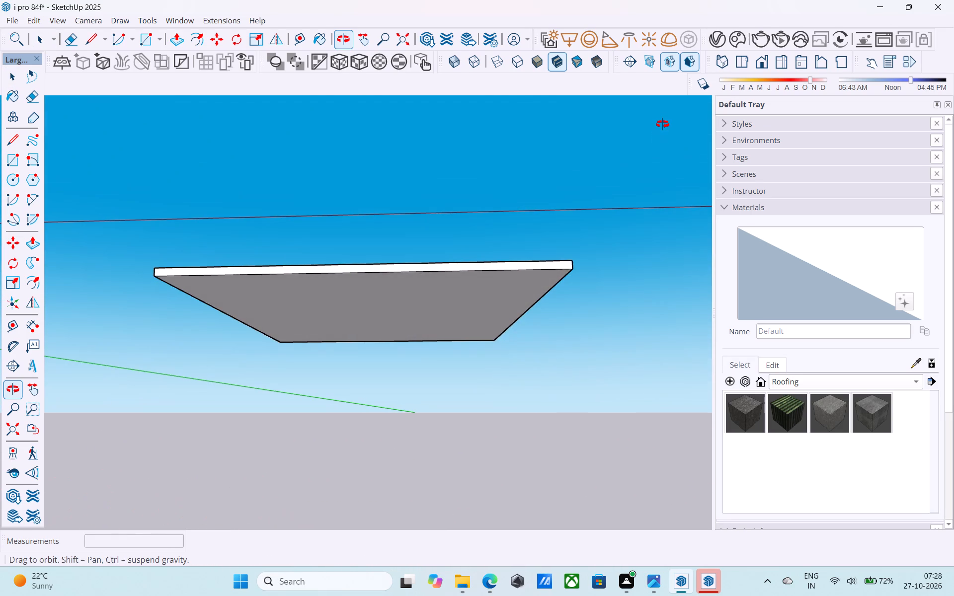
{"action": "middle_click_drag", "start_coordinate": [662, 124], "coordinate": [474, 432]}
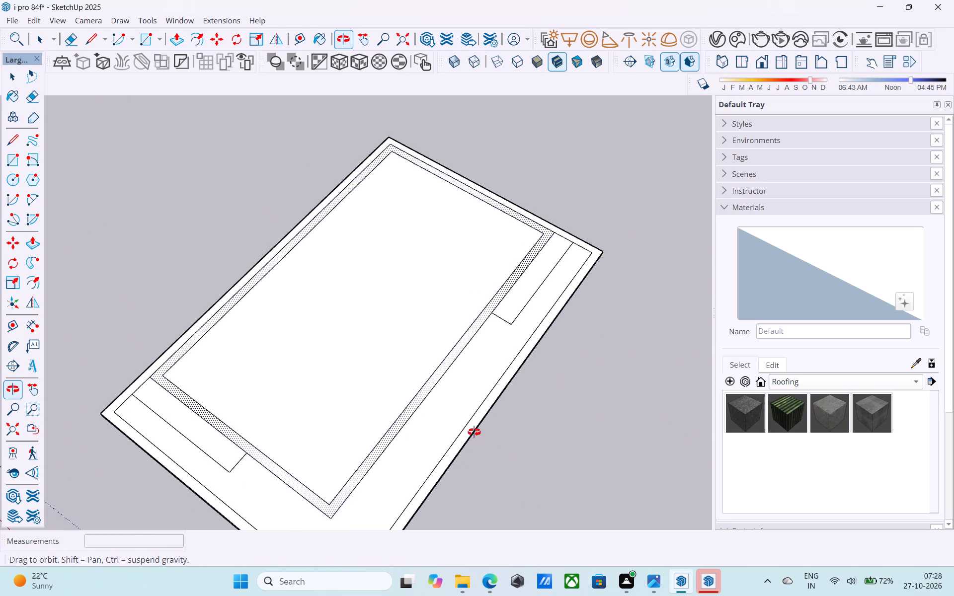
{"action": "middle_click_drag", "start_coordinate": [474, 432], "coordinate": [384, 411]}
{"action": "scroll", "coordinate": [393, 354], "scroll_direction": "down", "scroll_amount": 5}
{"action": "middle_click_drag", "start_coordinate": [318, 407], "coordinate": [453, 357]}
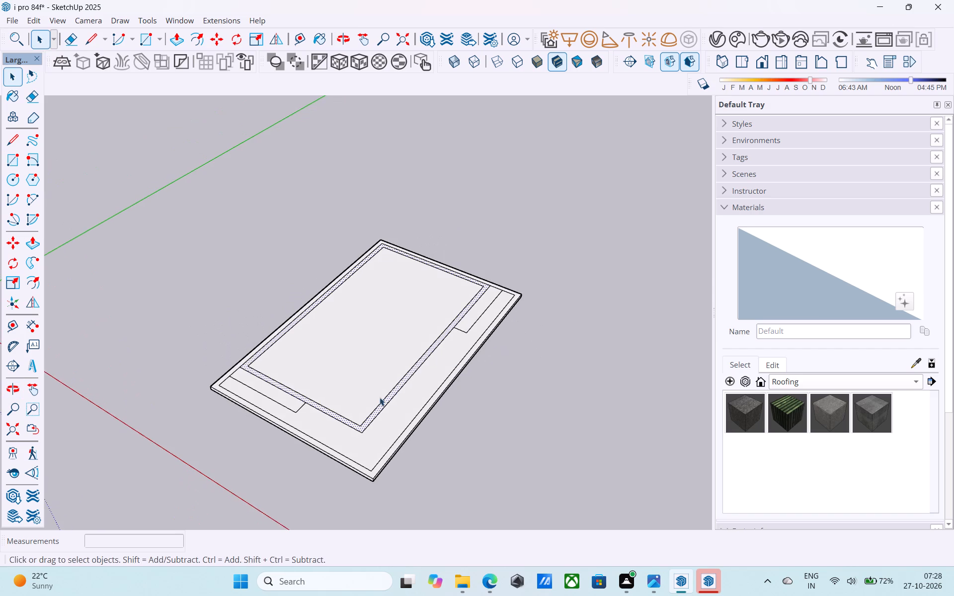
Offset the outline of the narrow strip face beside the main wall band 6" inward.
{"action": "scroll", "coordinate": [380, 397], "scroll_direction": "up", "scroll_amount": 4}
{"action": "scroll", "coordinate": [310, 405], "scroll_direction": "up", "scroll_amount": 1}
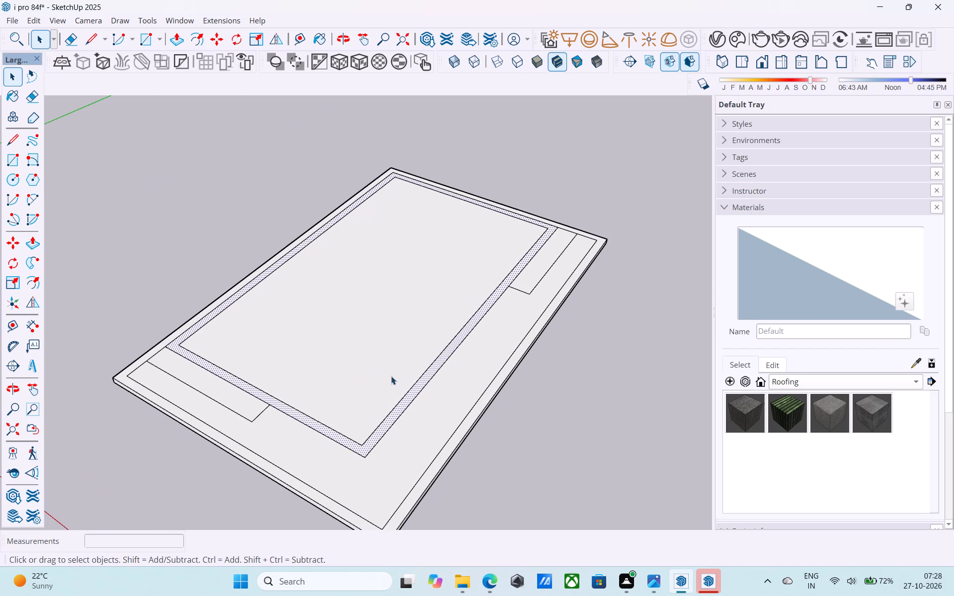
{"action": "scroll", "coordinate": [540, 340], "scroll_direction": "up", "scroll_amount": 2}
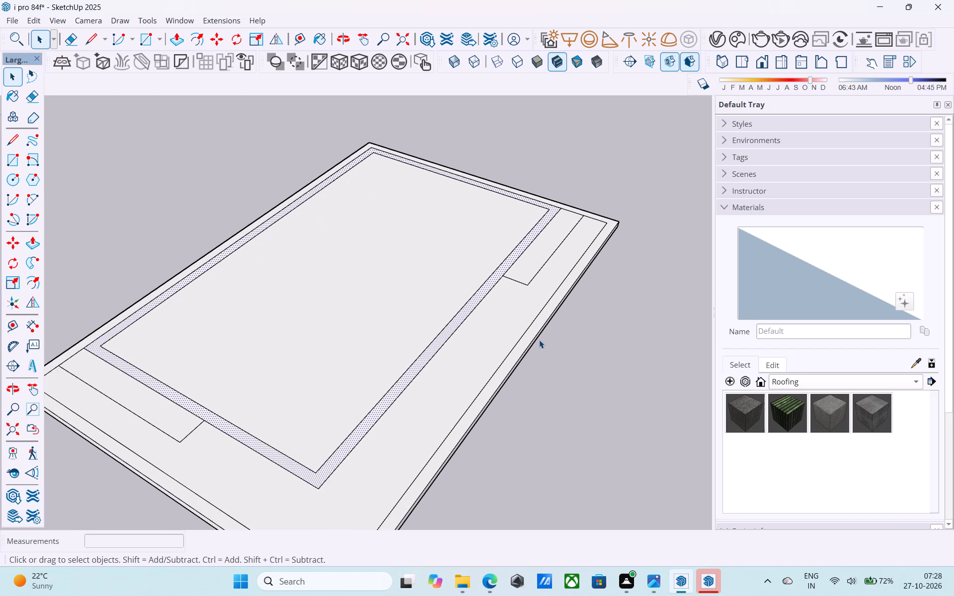
{"action": "scroll", "coordinate": [518, 262], "scroll_direction": "up", "scroll_amount": 4}
{"action": "scroll", "coordinate": [518, 262], "scroll_direction": "down", "scroll_amount": 4}
{"action": "middle_click", "coordinate": [518, 262]}
{"action": "scroll", "coordinate": [518, 273], "scroll_direction": "up", "scroll_amount": 5}
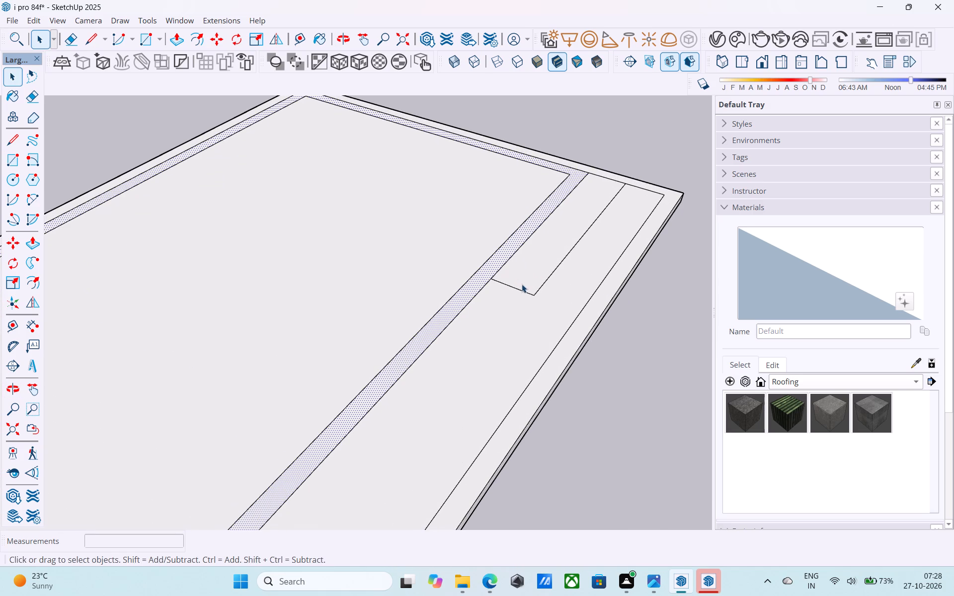
{"action": "left_click", "coordinate": [525, 276]}
{"action": "scroll", "coordinate": [524, 275], "scroll_direction": "up", "scroll_amount": 2}
{"action": "key", "text": "f"}
{"action": "left_click", "coordinate": [524, 275]}
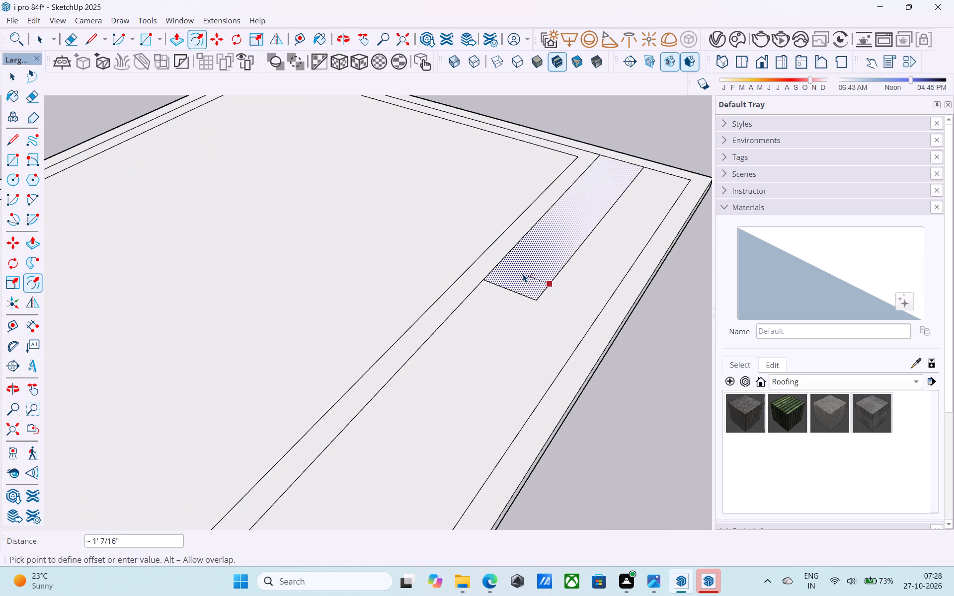
{"action": "scroll", "coordinate": [526, 278], "scroll_direction": "up", "scroll_amount": 1}
{"action": "key", "text": "6"}
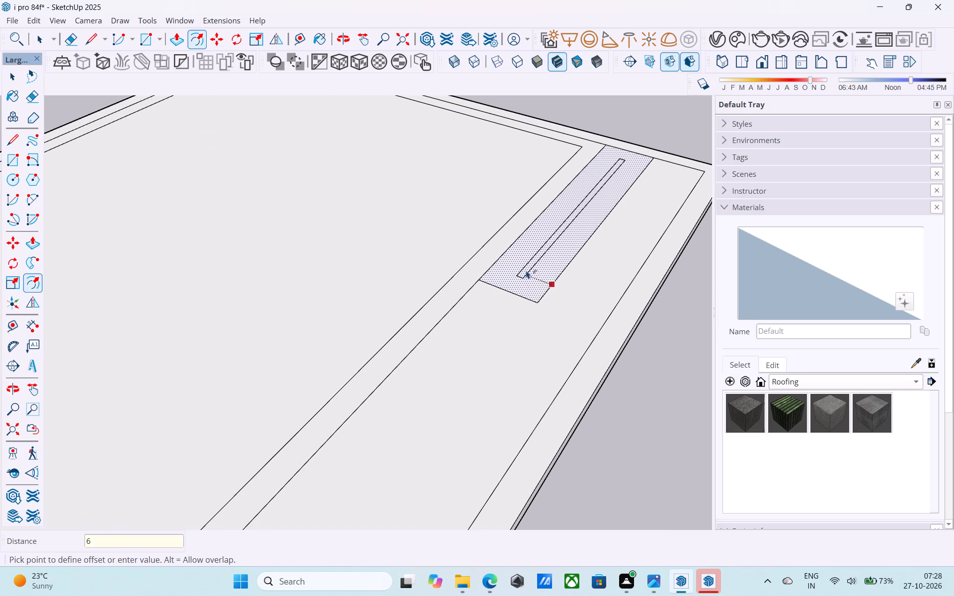
{"action": "key", "text": "shift+quotedbl"}
{"action": "key", "text": "Return"}
{"action": "key", "text": "space"}
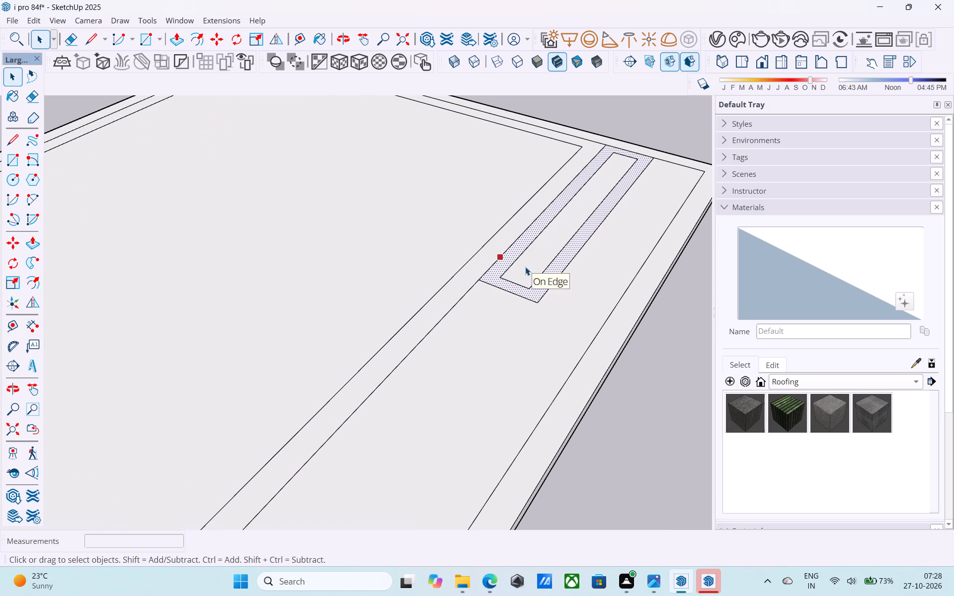
Draw two 6" lines extending the strip's offset edges, one to the main band's outer edge and one to the strip's far end.
{"action": "type", "text": "l"}
{"action": "left_click", "coordinate": [500, 279]}
{"action": "left_click", "coordinate": [490, 273]}
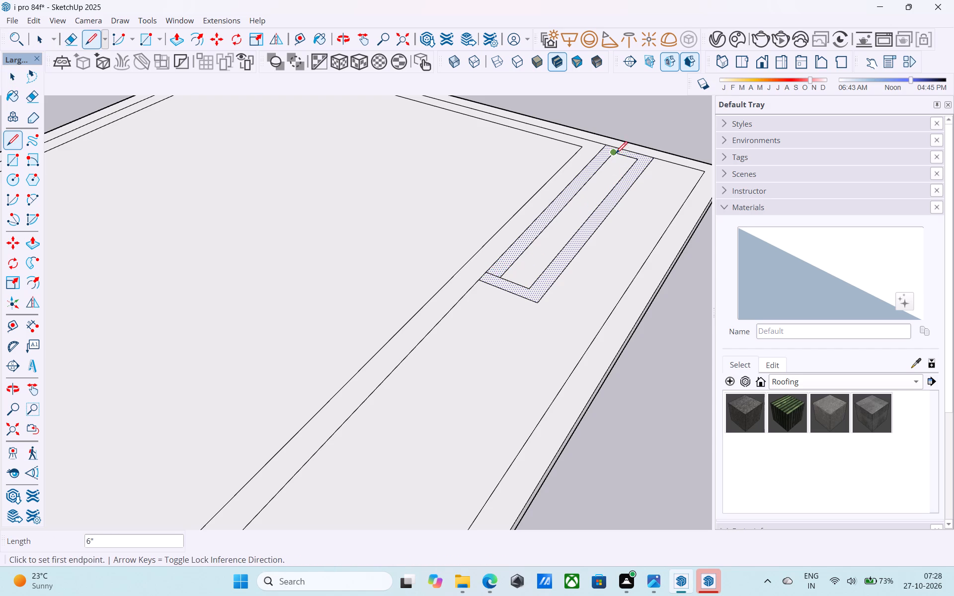
{"action": "left_click", "coordinate": [636, 159]}
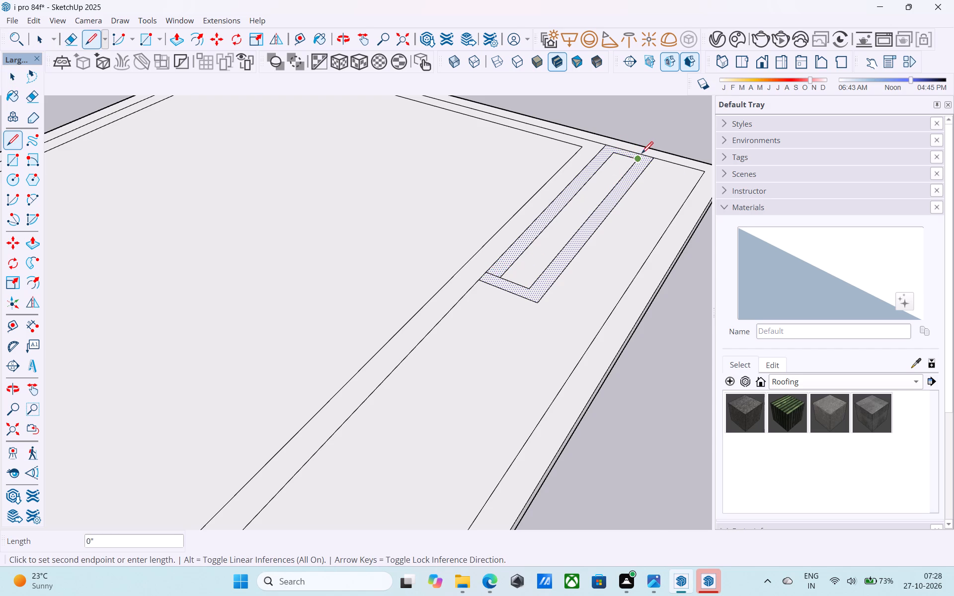
{"action": "scroll", "coordinate": [640, 154], "scroll_direction": "up", "scroll_amount": 6}
{"action": "left_click", "coordinate": [643, 155]}
Erase the edge shared by the strip and main band, plus the strip's adjacent long offset edge and far-end offset edge.
{"action": "key", "text": "e"}
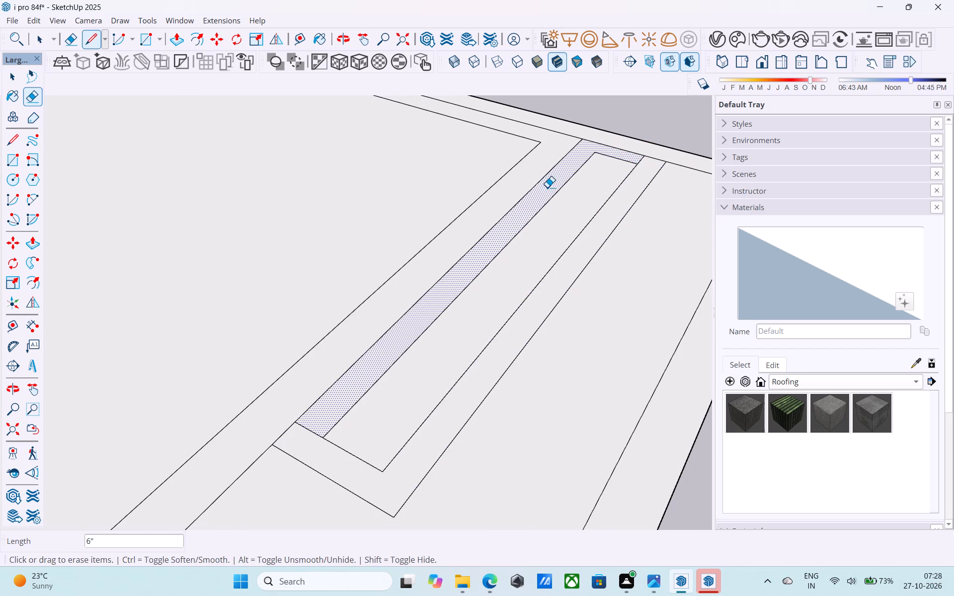
{"action": "left_click_drag", "start_coordinate": [544, 215], "coordinate": [491, 210]}
{"action": "left_click_drag", "start_coordinate": [623, 154], "coordinate": [619, 160]}
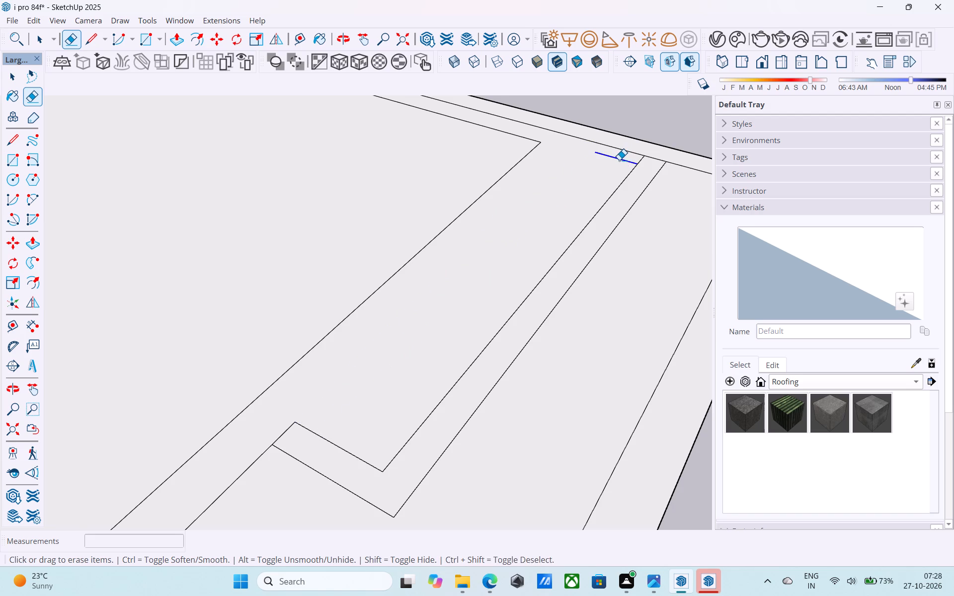
{"action": "left_click_drag", "start_coordinate": [619, 160], "coordinate": [618, 160]}
Draw a line continuing the strip's short inner wall edge across the main band to its inner edge.
{"action": "scroll", "coordinate": [620, 160], "scroll_direction": "down", "scroll_amount": 14}
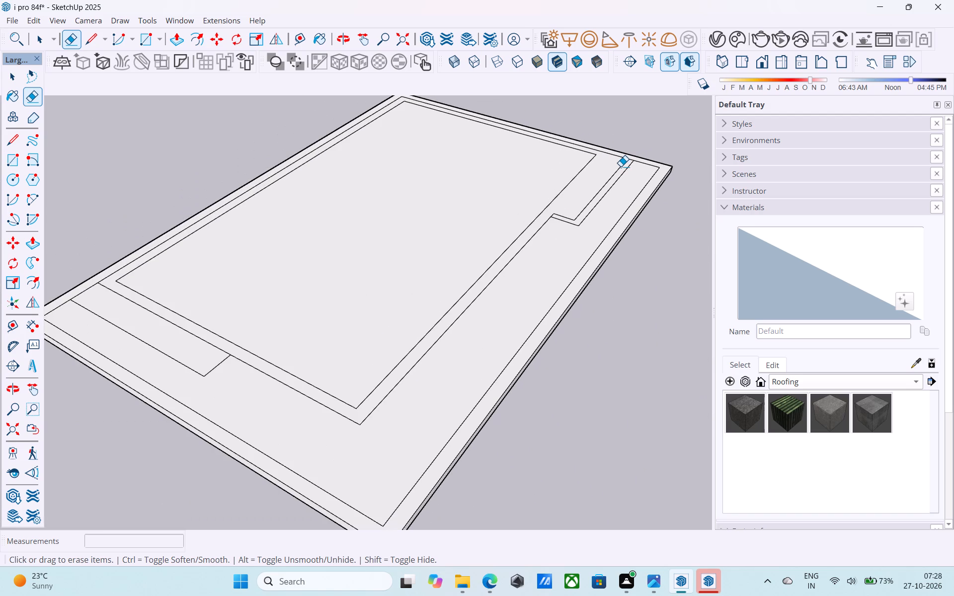
{"action": "scroll", "coordinate": [621, 166], "scroll_direction": "up", "scroll_amount": 3}
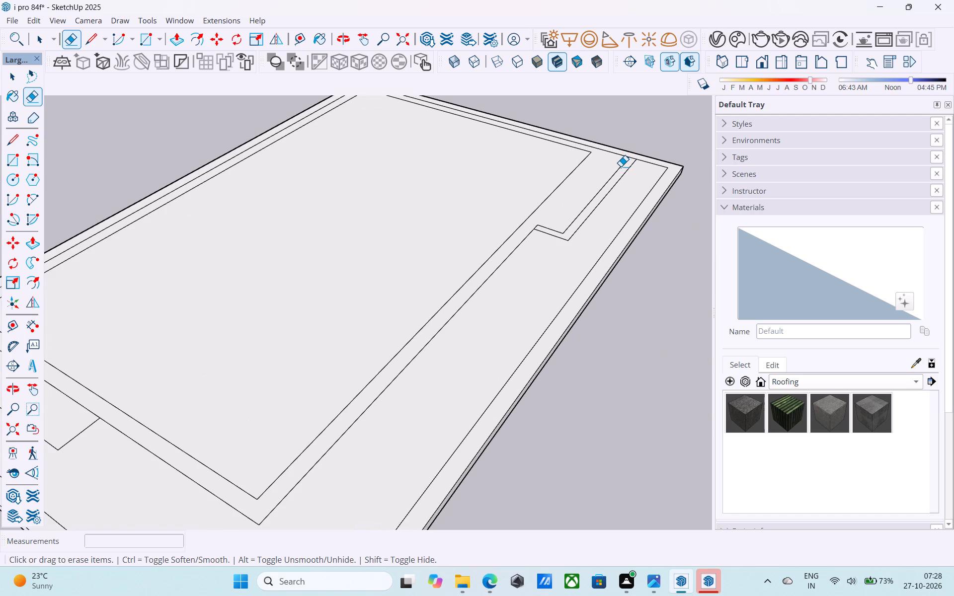
{"action": "scroll", "coordinate": [621, 166], "scroll_direction": "up", "scroll_amount": 1}
{"action": "scroll", "coordinate": [621, 166], "scroll_direction": "down", "scroll_amount": 5}
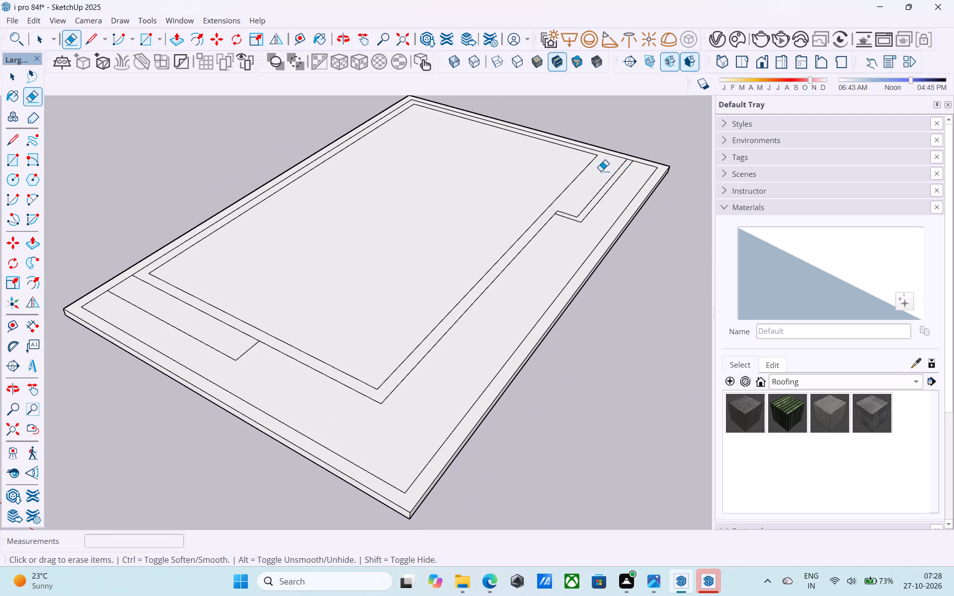
{"action": "scroll", "coordinate": [554, 209], "scroll_direction": "up", "scroll_amount": 8}
{"action": "key", "text": "l"}
{"action": "scroll", "coordinate": [559, 210], "scroll_direction": "up", "scroll_amount": 1}
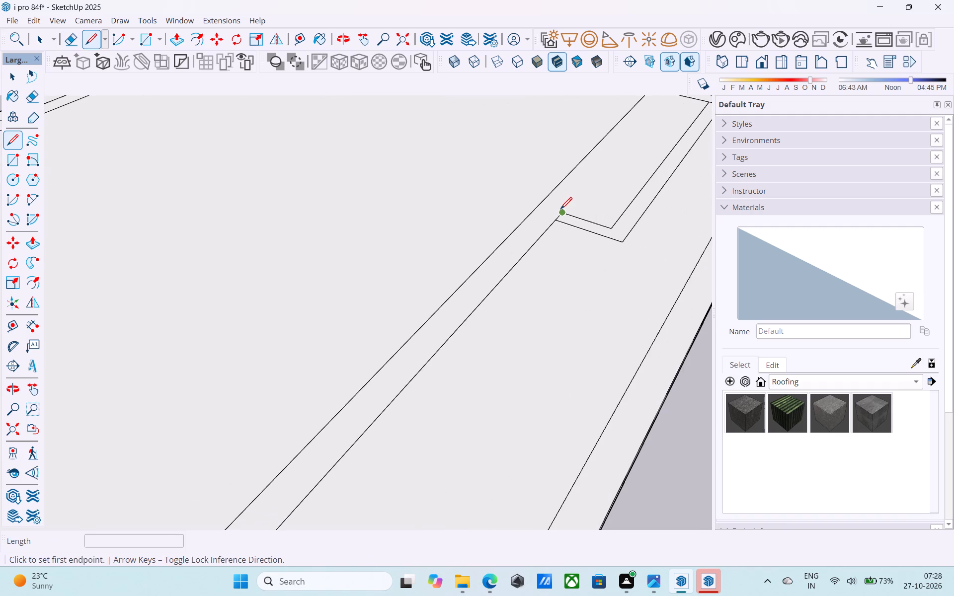
{"action": "left_click", "coordinate": [560, 210]}
{"action": "left_click", "coordinate": [544, 201]}
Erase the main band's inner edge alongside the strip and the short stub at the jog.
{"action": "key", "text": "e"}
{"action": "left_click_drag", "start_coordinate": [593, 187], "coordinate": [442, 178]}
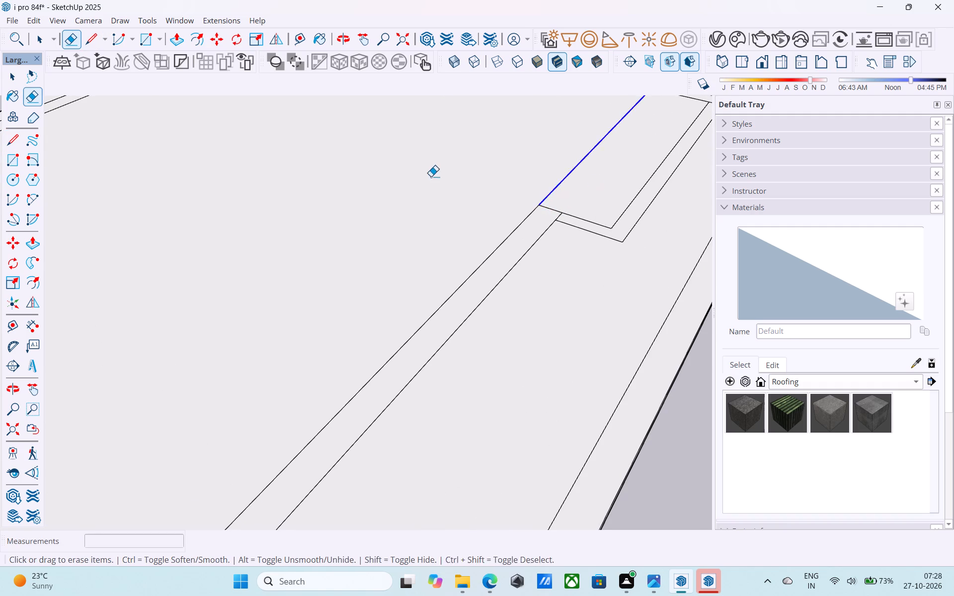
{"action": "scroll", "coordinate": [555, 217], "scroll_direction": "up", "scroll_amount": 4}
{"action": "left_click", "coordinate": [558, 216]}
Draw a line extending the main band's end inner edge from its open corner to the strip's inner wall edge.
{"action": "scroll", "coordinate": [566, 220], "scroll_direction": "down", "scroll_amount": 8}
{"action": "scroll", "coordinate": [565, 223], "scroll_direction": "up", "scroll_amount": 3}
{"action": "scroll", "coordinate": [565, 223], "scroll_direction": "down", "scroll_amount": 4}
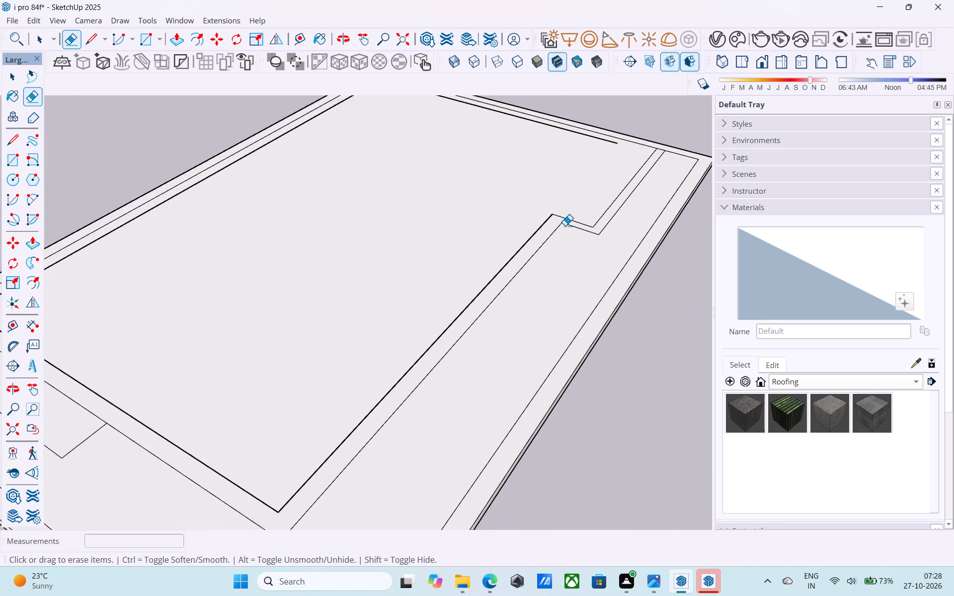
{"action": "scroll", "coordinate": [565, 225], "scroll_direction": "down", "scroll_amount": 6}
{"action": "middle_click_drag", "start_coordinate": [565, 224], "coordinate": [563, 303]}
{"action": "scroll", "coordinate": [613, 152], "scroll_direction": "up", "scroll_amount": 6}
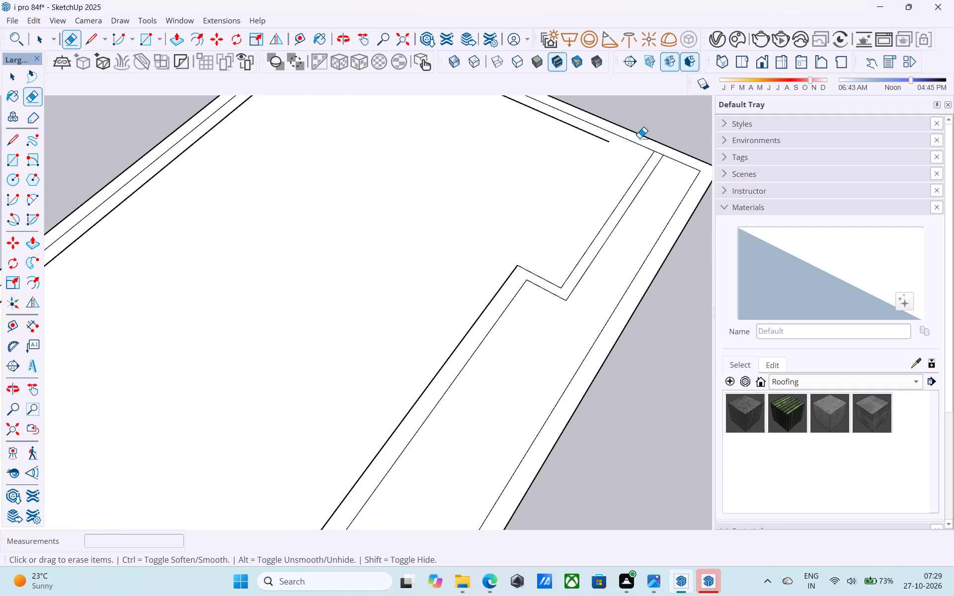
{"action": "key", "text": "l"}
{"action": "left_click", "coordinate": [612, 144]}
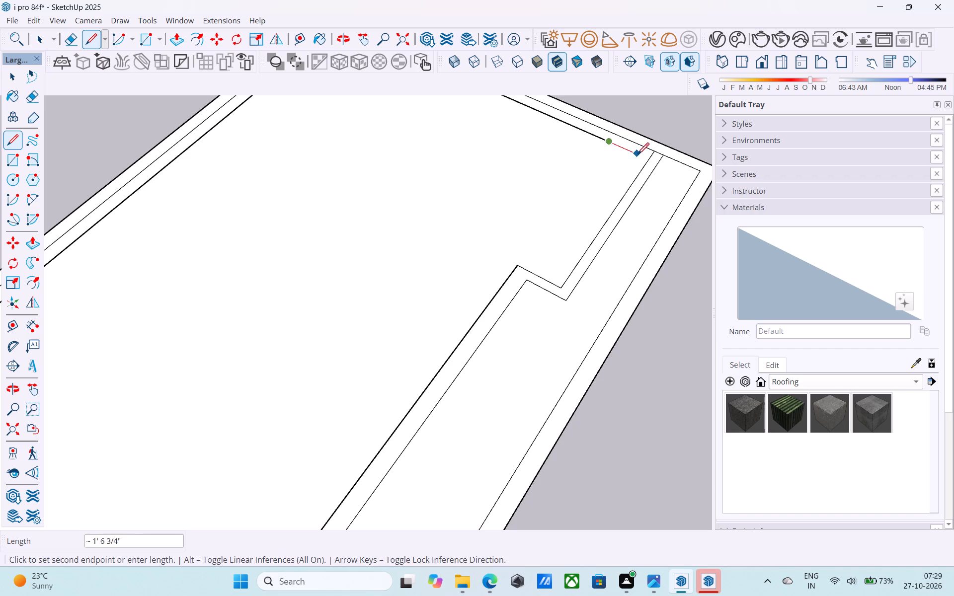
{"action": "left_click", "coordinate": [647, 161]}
Inspect the joined wall outline around the strip and the main floor from different angles.
{"action": "scroll", "coordinate": [646, 169], "scroll_direction": "down", "scroll_amount": 5}
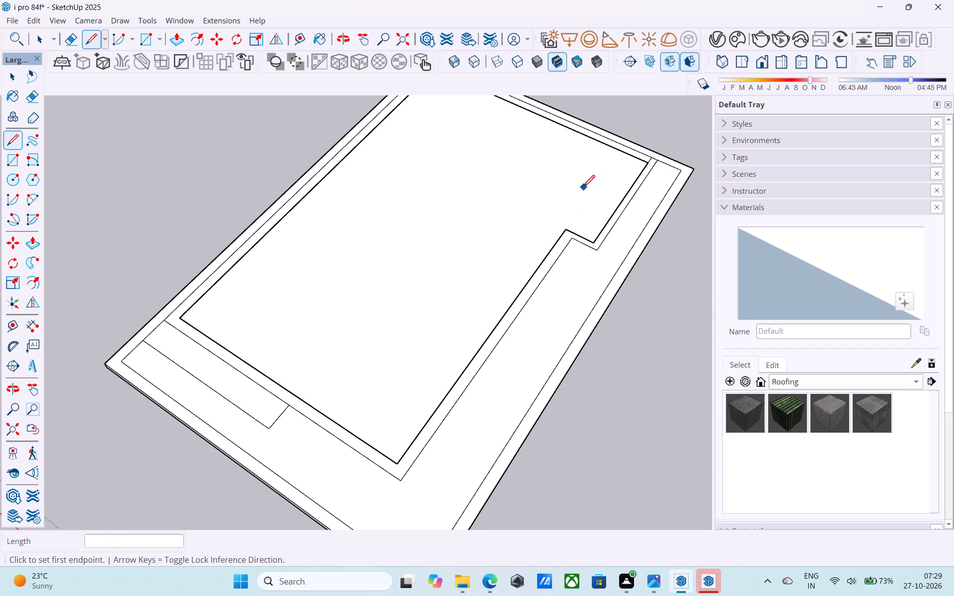
{"action": "key", "text": "space"}
{"action": "left_click", "coordinate": [527, 187]}
{"action": "middle_click_drag", "start_coordinate": [620, 181], "coordinate": [246, 182]}
{"action": "left_click", "coordinate": [373, 297]}
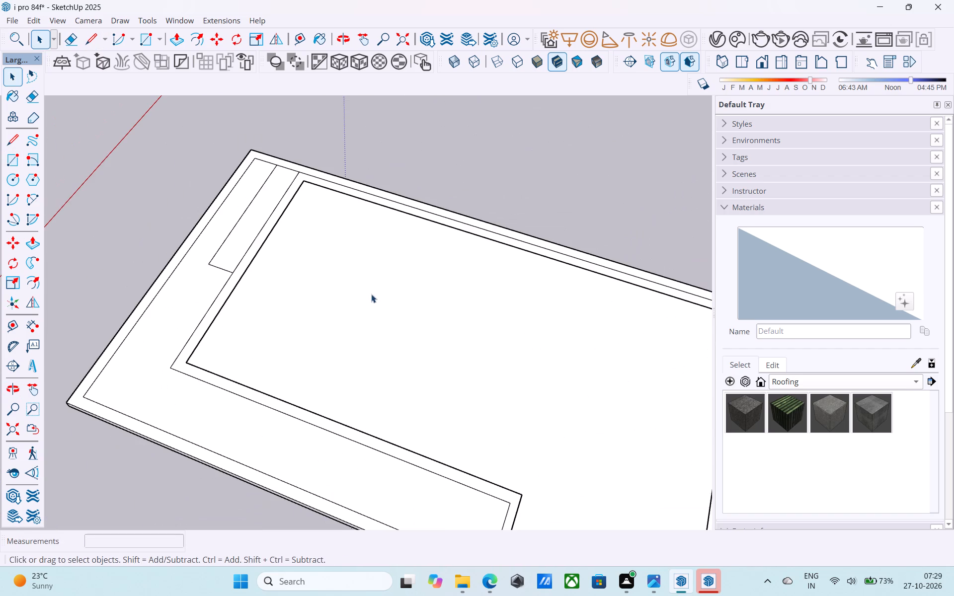
{"action": "scroll", "coordinate": [248, 226], "scroll_direction": "down", "scroll_amount": 11}
{"action": "scroll", "coordinate": [359, 220], "scroll_direction": "up", "scroll_amount": 5}
{"action": "middle_click_drag", "start_coordinate": [360, 217], "coordinate": [366, 205]}
{"action": "scroll", "coordinate": [494, 214], "scroll_direction": "down", "scroll_amount": 5}
{"action": "middle_click_drag", "start_coordinate": [447, 293], "coordinate": [465, 262]}
{"action": "scroll", "coordinate": [448, 290], "scroll_direction": "up", "scroll_amount": 1}
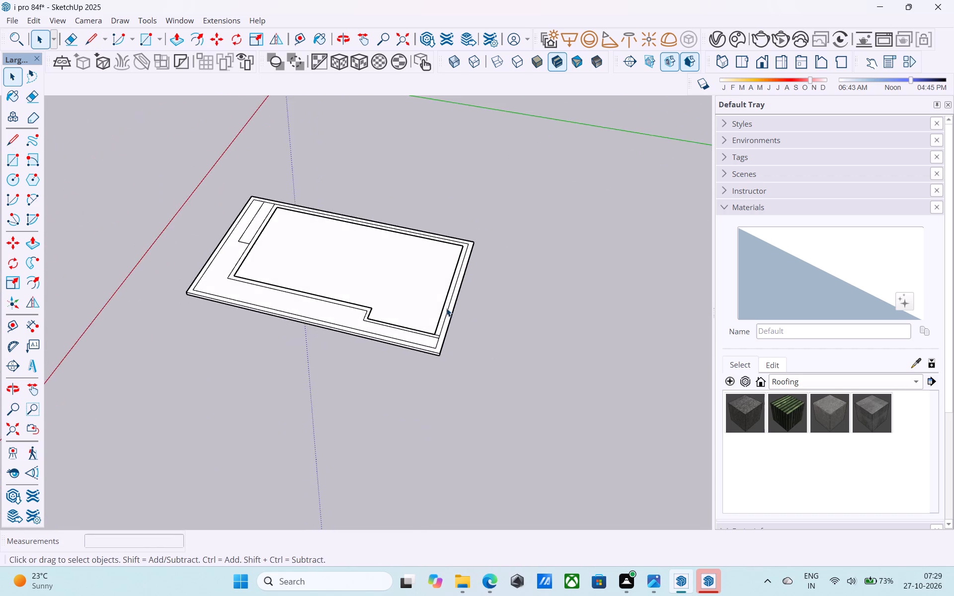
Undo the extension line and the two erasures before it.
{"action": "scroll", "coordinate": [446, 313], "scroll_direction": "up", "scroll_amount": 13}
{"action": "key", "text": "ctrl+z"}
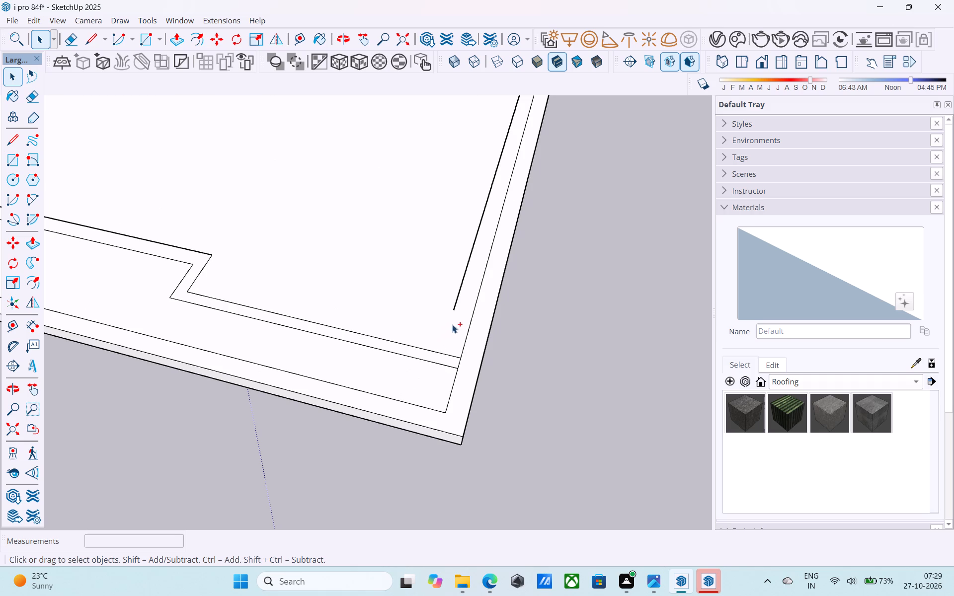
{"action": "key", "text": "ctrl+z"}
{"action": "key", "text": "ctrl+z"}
Extend the main band's end inner edge from its corner to the strip's inner wall edge, and another 6" to the outer edge.
{"action": "scroll", "coordinate": [462, 309], "scroll_direction": "down", "scroll_amount": 3}
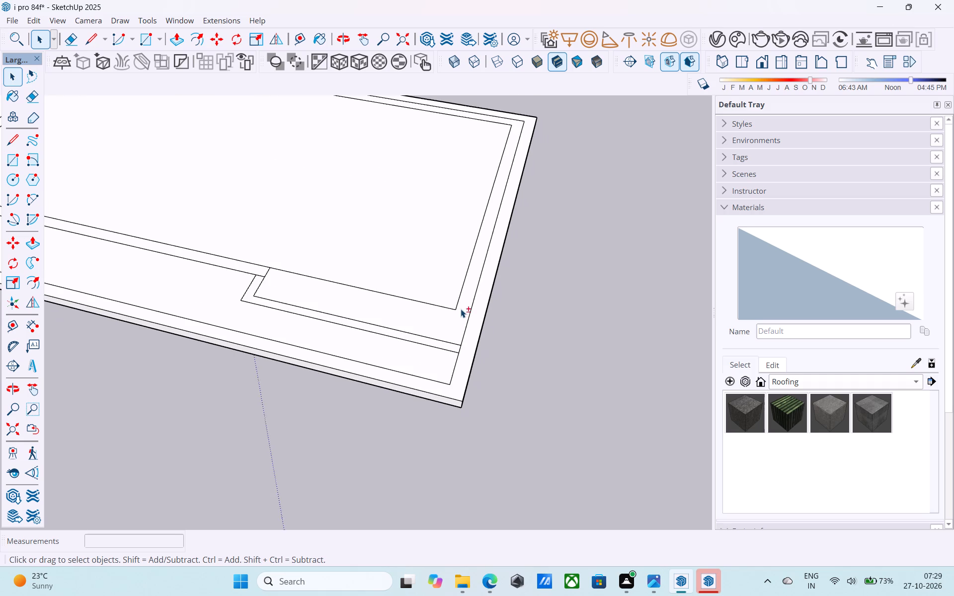
{"action": "scroll", "coordinate": [461, 309], "scroll_direction": "down", "scroll_amount": 1}
{"action": "middle_click_drag", "start_coordinate": [461, 308], "coordinate": [522, 312], "text": "shift"}
{"action": "scroll", "coordinate": [519, 313], "scroll_direction": "up", "scroll_amount": 4}
{"action": "key", "text": "l"}
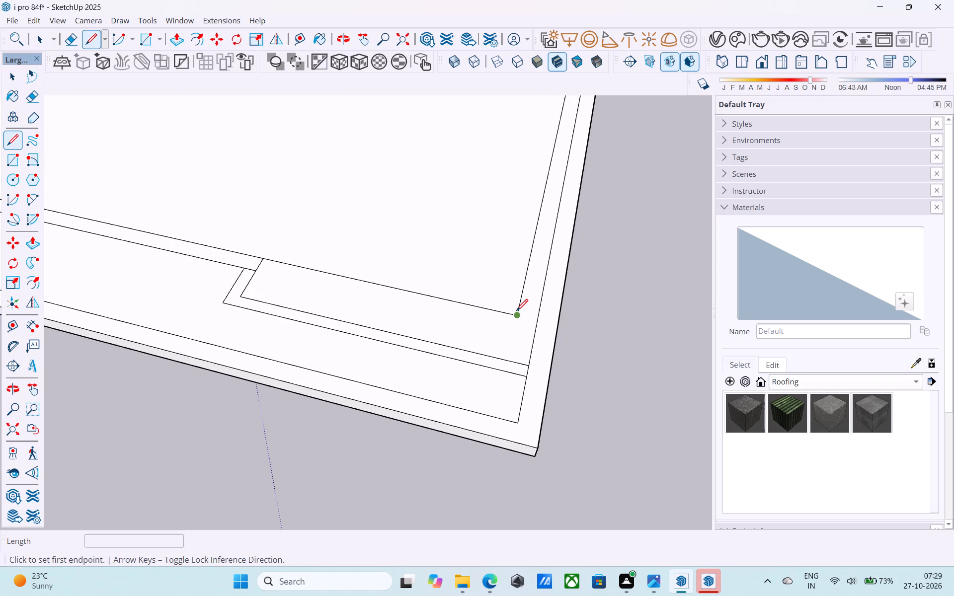
{"action": "left_click", "coordinate": [516, 312]}
{"action": "left_click", "coordinate": [513, 363]}
{"action": "left_click", "coordinate": [510, 365]}
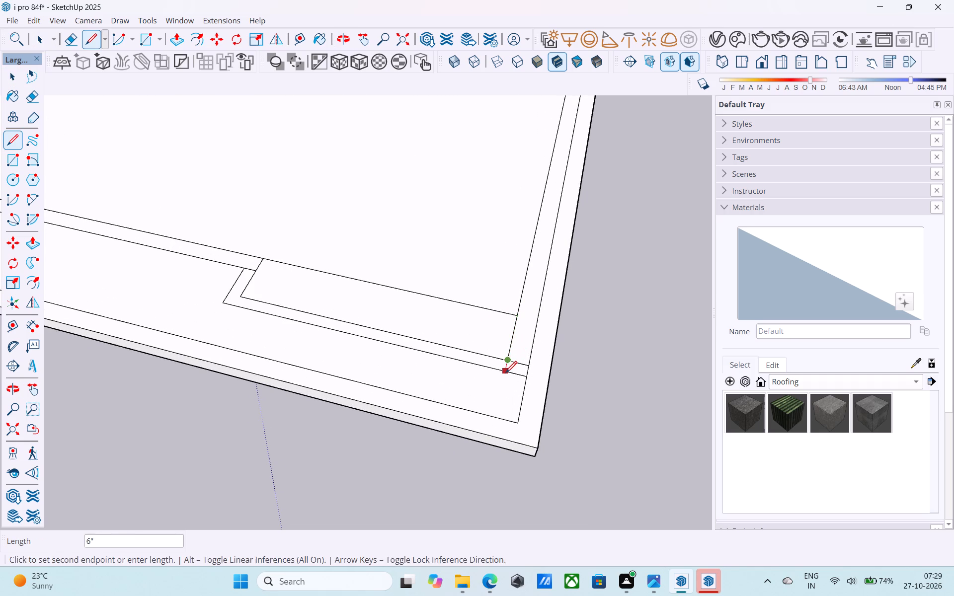
{"action": "left_click", "coordinate": [505, 374]}
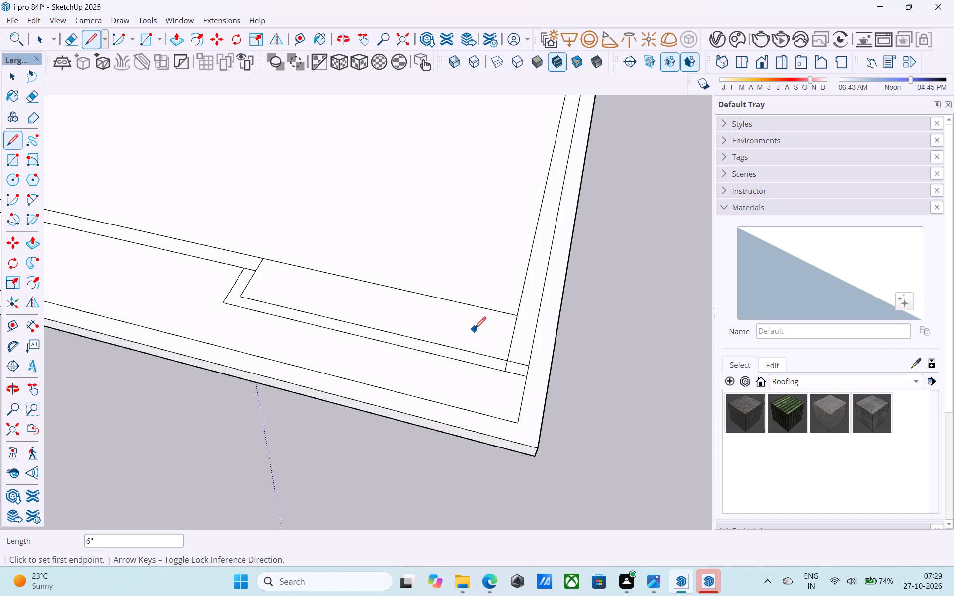
Erase the main band's inner edge segment between the jog and the end wall alongside the strip.
{"action": "key", "text": "e"}
{"action": "left_click_drag", "start_coordinate": [475, 327], "coordinate": [494, 265]}
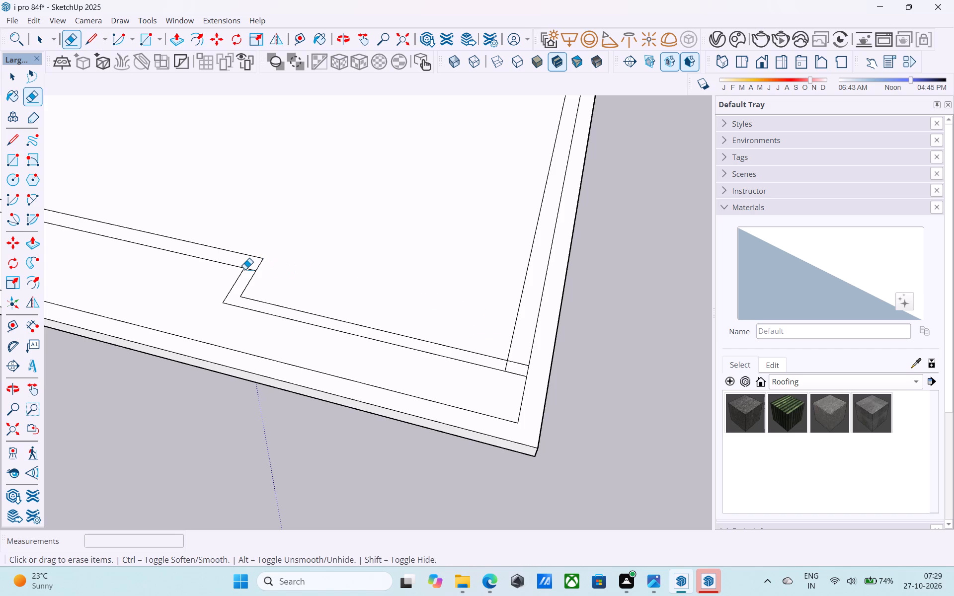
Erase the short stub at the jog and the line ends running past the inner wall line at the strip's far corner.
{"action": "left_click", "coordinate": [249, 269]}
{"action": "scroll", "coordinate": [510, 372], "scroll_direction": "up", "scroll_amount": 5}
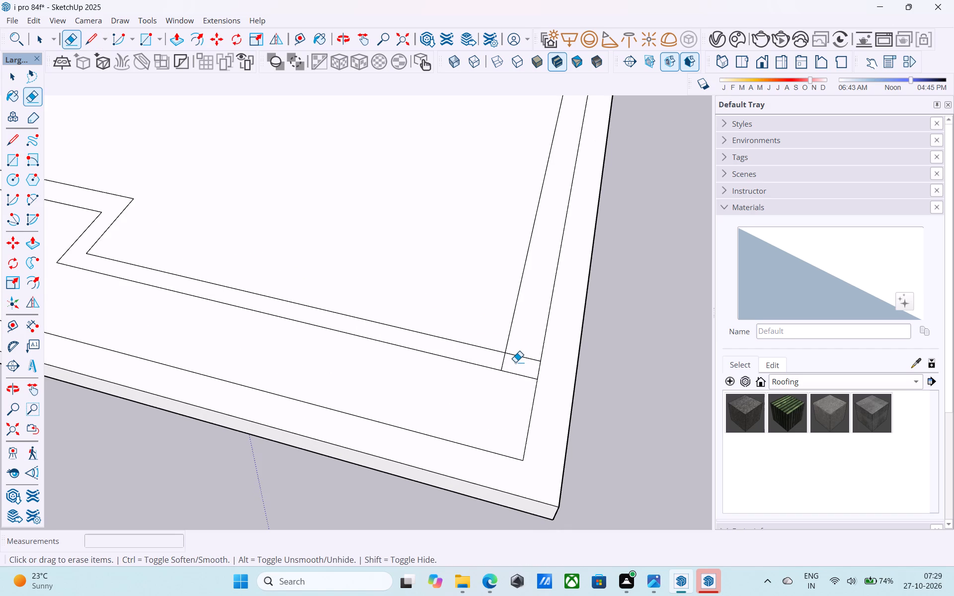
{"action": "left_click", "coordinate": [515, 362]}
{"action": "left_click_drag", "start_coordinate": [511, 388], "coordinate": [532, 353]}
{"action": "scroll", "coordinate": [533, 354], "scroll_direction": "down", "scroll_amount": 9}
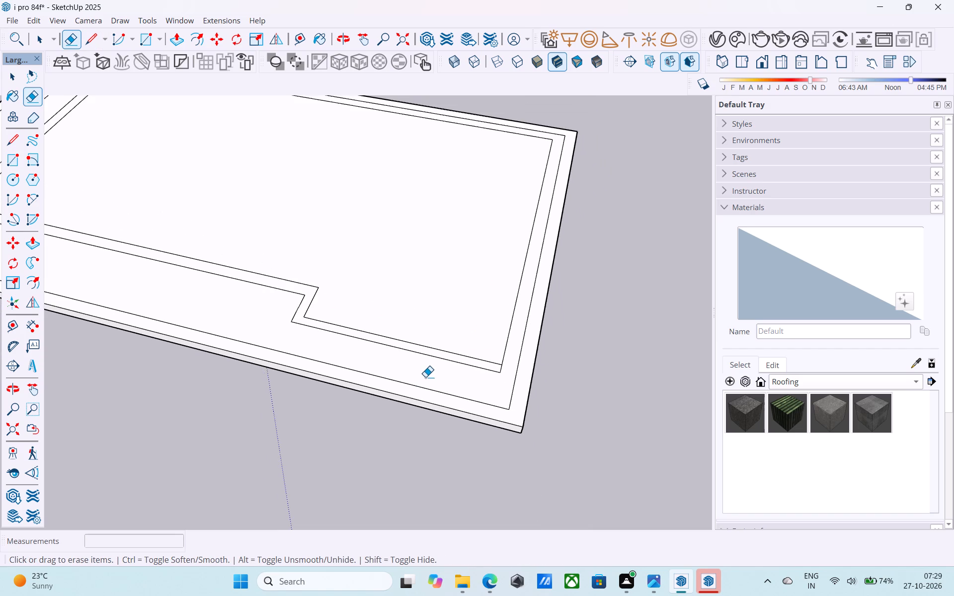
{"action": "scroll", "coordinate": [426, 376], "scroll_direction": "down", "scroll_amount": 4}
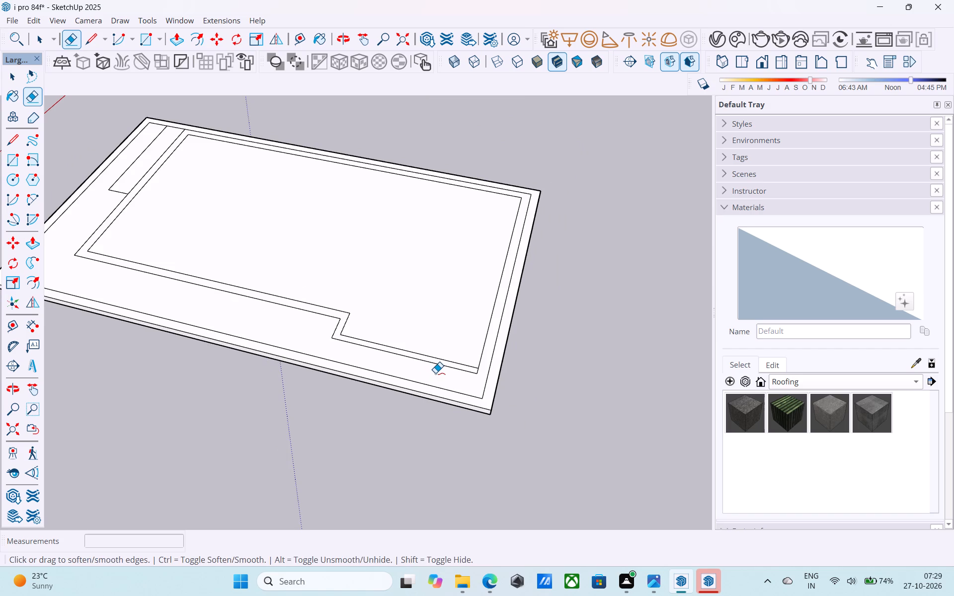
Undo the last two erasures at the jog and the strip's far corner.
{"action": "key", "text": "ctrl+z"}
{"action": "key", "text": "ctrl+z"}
Erase the two short segments crossing the wall band at the strip's far corner, keeping the outer edge lines.
{"action": "scroll", "coordinate": [480, 383], "scroll_direction": "up", "scroll_amount": 4}
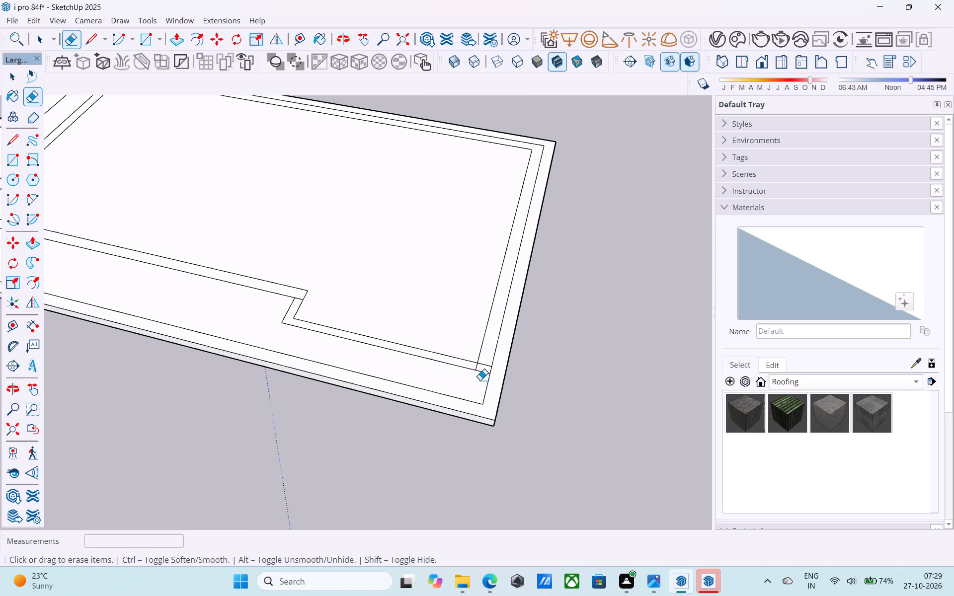
{"action": "scroll", "coordinate": [480, 380], "scroll_direction": "up", "scroll_amount": 9}
{"action": "left_click", "coordinate": [471, 355]}
{"action": "left_click_drag", "start_coordinate": [482, 350], "coordinate": [489, 347]}
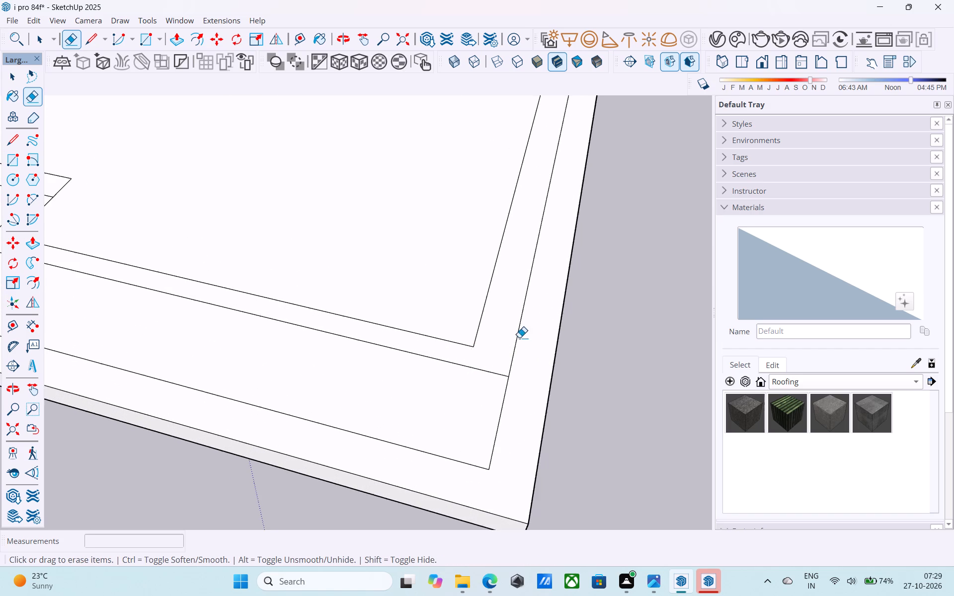
Erase the short leftover segment crossing the wall band at the jog.
{"action": "scroll", "coordinate": [529, 350], "scroll_direction": "down", "scroll_amount": 12}
{"action": "scroll", "coordinate": [538, 360], "scroll_direction": "up", "scroll_amount": 1}
{"action": "scroll", "coordinate": [537, 356], "scroll_direction": "down", "scroll_amount": 9}
{"action": "middle_click_drag", "start_coordinate": [407, 361], "coordinate": [669, 363]}
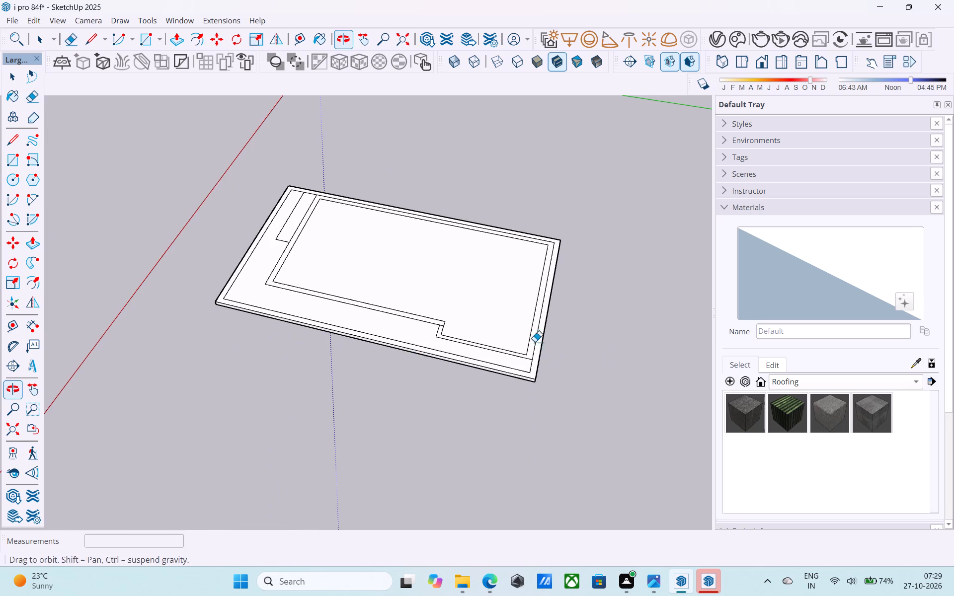
{"action": "scroll", "coordinate": [466, 329], "scroll_direction": "up", "scroll_amount": 18}
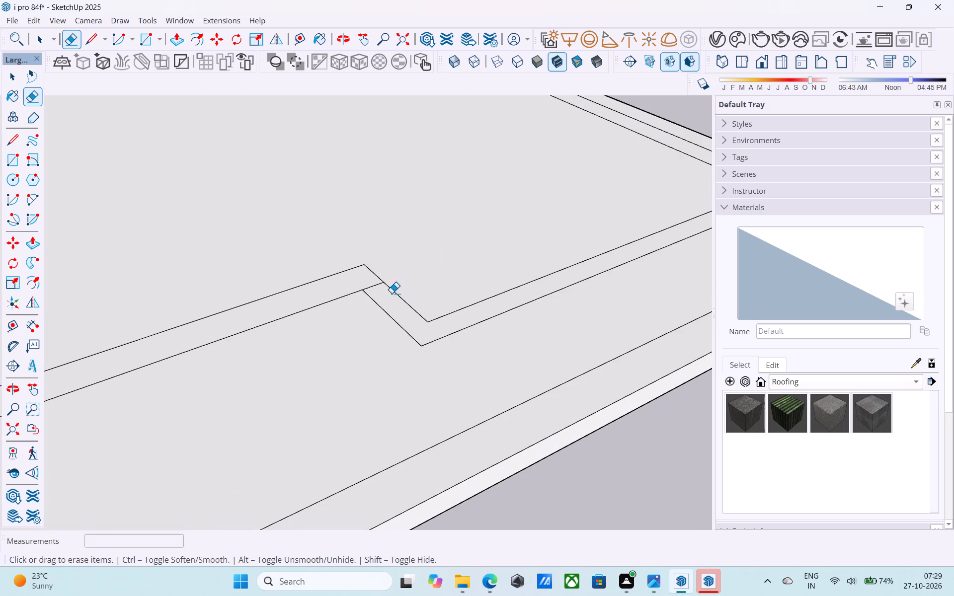
{"action": "left_click", "coordinate": [380, 285]}
Copy the long outer edge of the narrow end strip 6" toward the main floor.
{"action": "scroll", "coordinate": [469, 284], "scroll_direction": "down", "scroll_amount": 12}
{"action": "scroll", "coordinate": [497, 287], "scroll_direction": "up", "scroll_amount": 1}
{"action": "scroll", "coordinate": [494, 290], "scroll_direction": "down", "scroll_amount": 13}
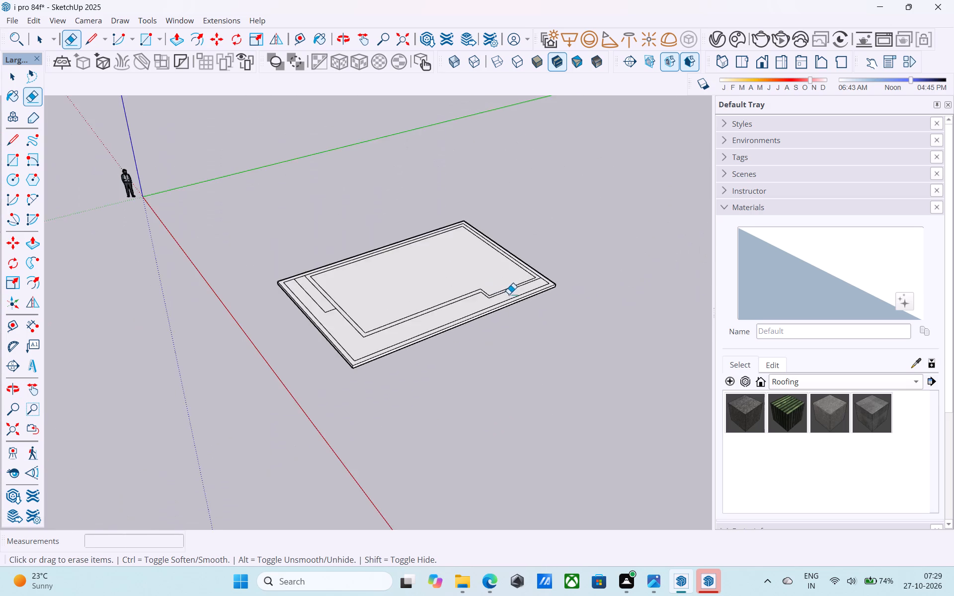
{"action": "middle_click_drag", "start_coordinate": [437, 313], "coordinate": [462, 376]}
{"action": "scroll", "coordinate": [335, 347], "scroll_direction": "up", "scroll_amount": 6}
{"action": "scroll", "coordinate": [323, 270], "scroll_direction": "up", "scroll_amount": 1}
{"action": "middle_click_drag", "start_coordinate": [321, 280], "coordinate": [318, 289]}
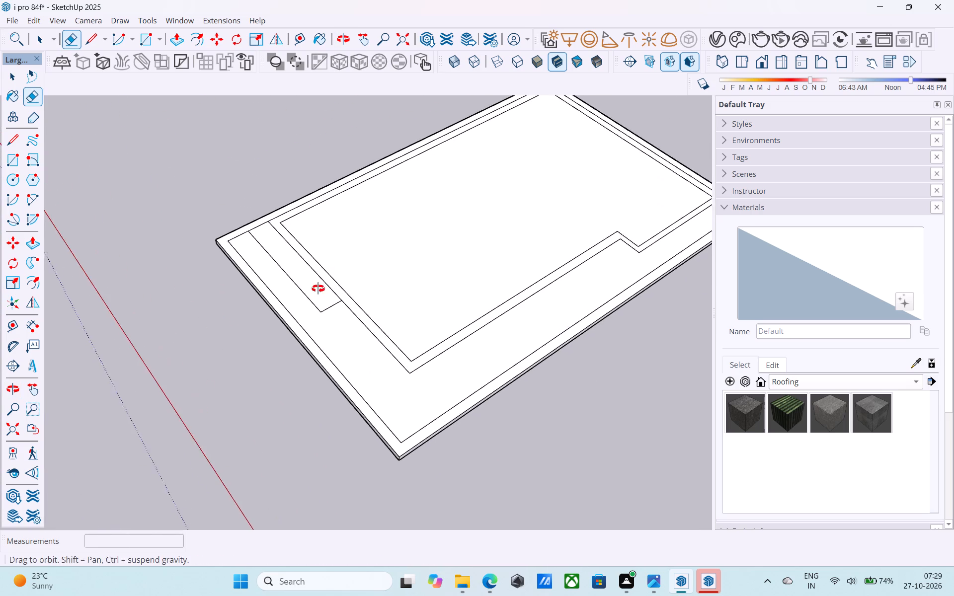
{"action": "middle_click_drag", "start_coordinate": [318, 289], "coordinate": [306, 298]}
{"action": "scroll", "coordinate": [302, 296], "scroll_direction": "up", "scroll_amount": 3}
{"action": "key", "text": "space"}
{"action": "left_click", "coordinate": [317, 304]}
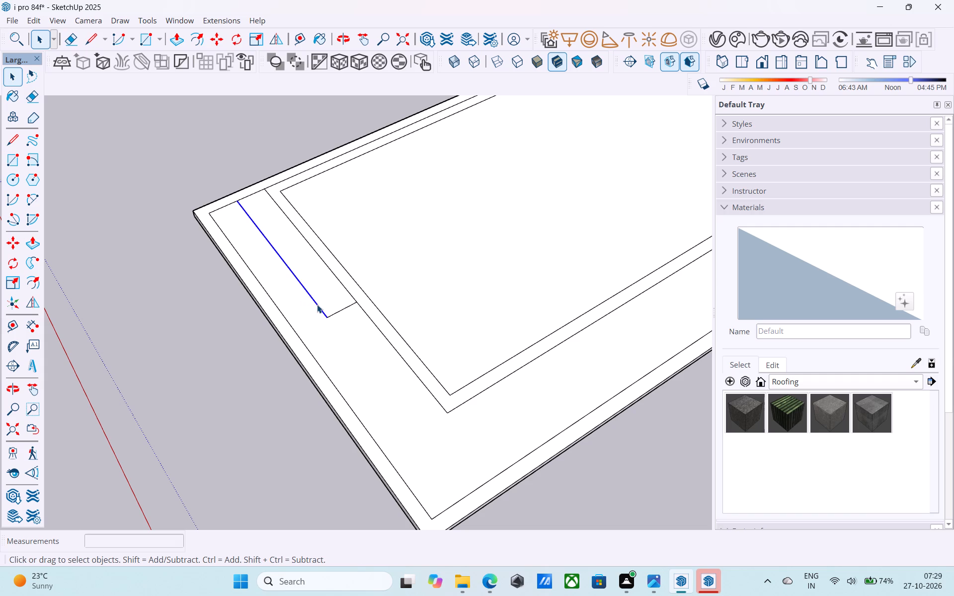
{"action": "key", "text": "m"}
{"action": "scroll", "coordinate": [338, 321], "scroll_direction": "up", "scroll_amount": 4}
{"action": "left_click", "coordinate": [326, 314]}
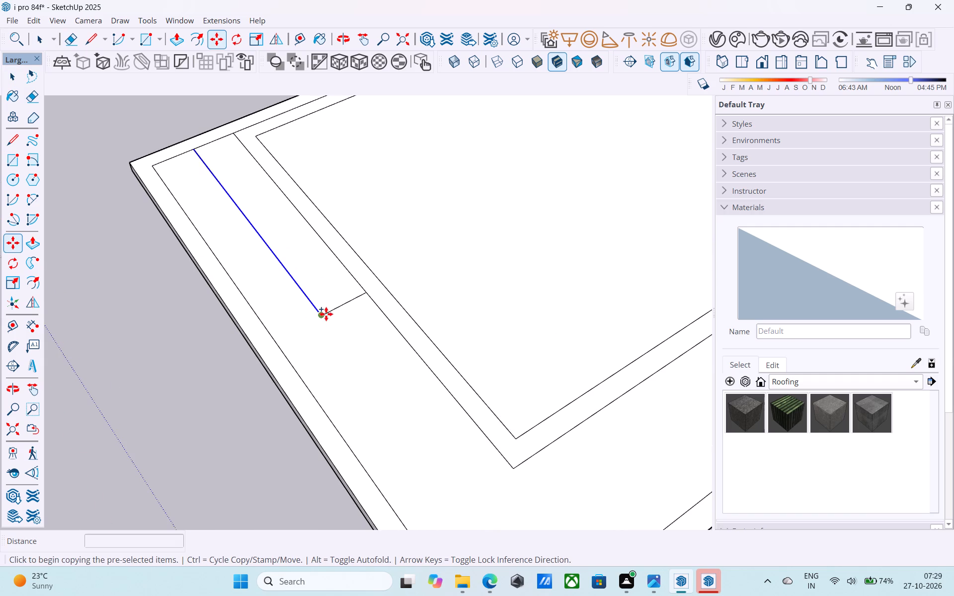
{"action": "type", "text": "6\""}
{"action": "key", "text": "Return"}
{"action": "key", "text": "space"}
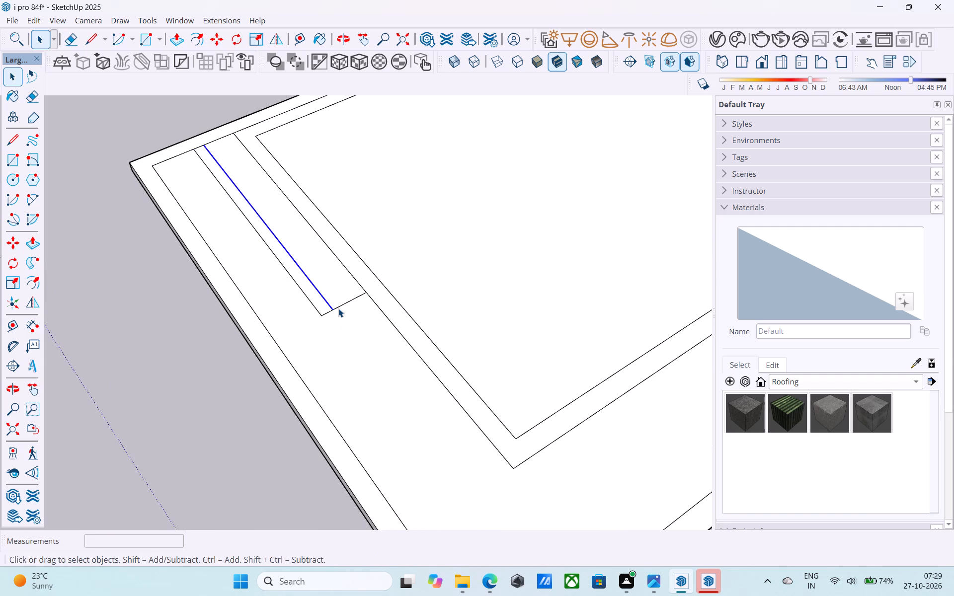
Copy the strip's short end edge 6" inward so it meets the copied long edge.
{"action": "left_click", "coordinate": [337, 305]}
{"action": "left_click", "coordinate": [337, 305]}
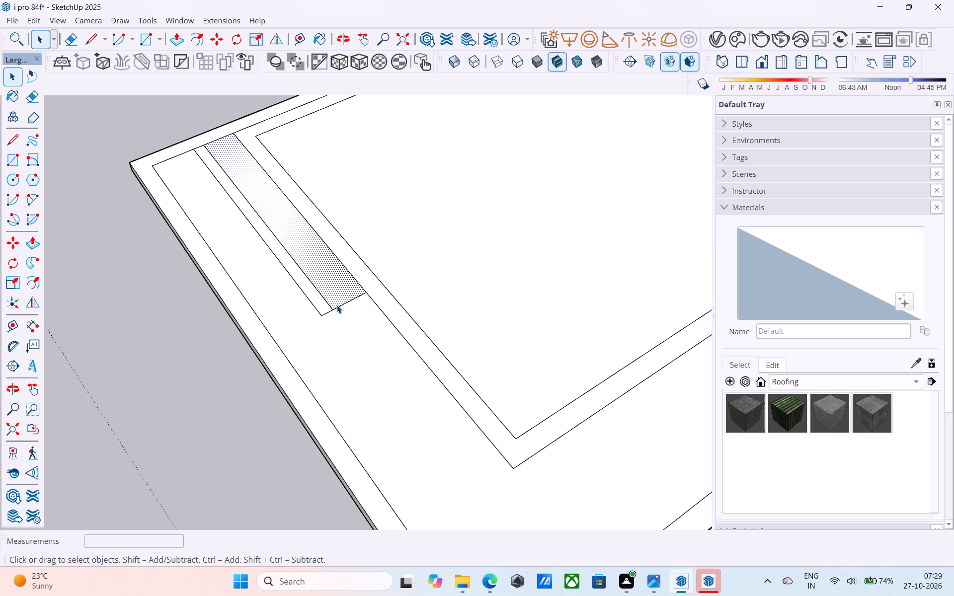
{"action": "left_click", "coordinate": [339, 306]}
{"action": "key", "text": "m"}
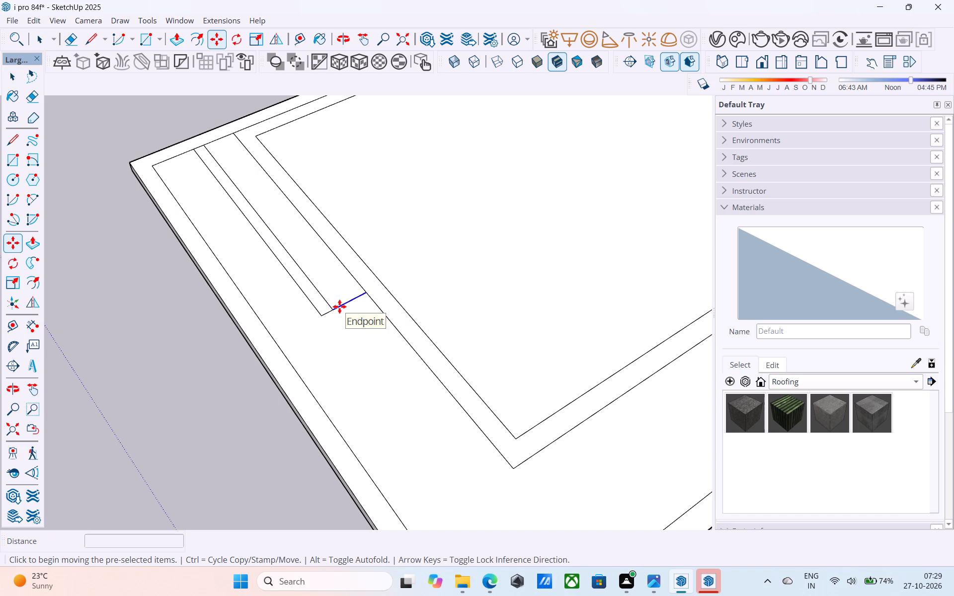
{"action": "left_click", "coordinate": [331, 309]}
{"action": "left_click", "coordinate": [325, 299]}
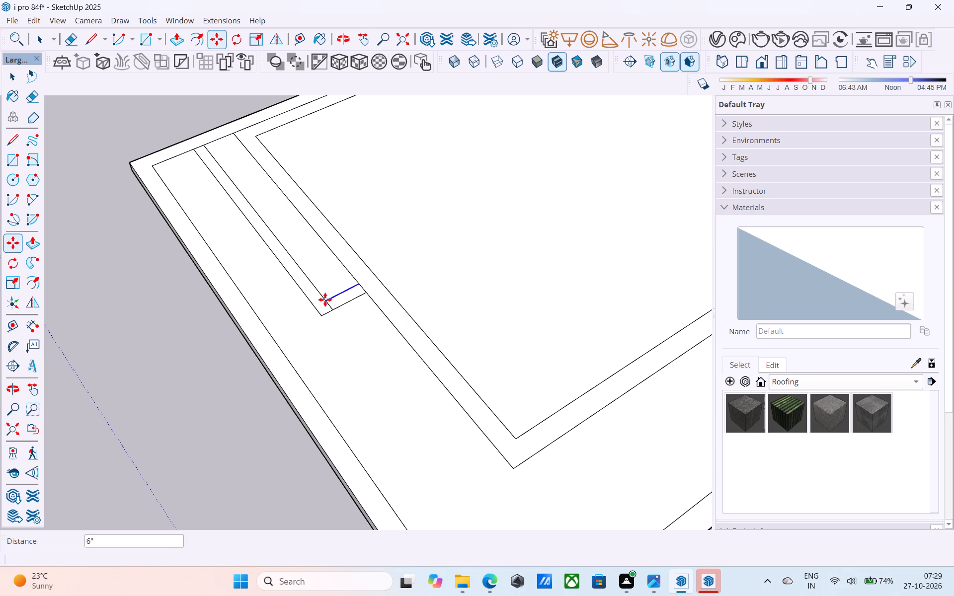
Erase the line overhangs at the strip's outer corner and the short segment where its 6" band meets the main band.
{"action": "scroll", "coordinate": [329, 300], "scroll_direction": "up", "scroll_amount": 3}
{"action": "key", "text": "e"}
{"action": "left_click_drag", "start_coordinate": [333, 307], "coordinate": [326, 309]}
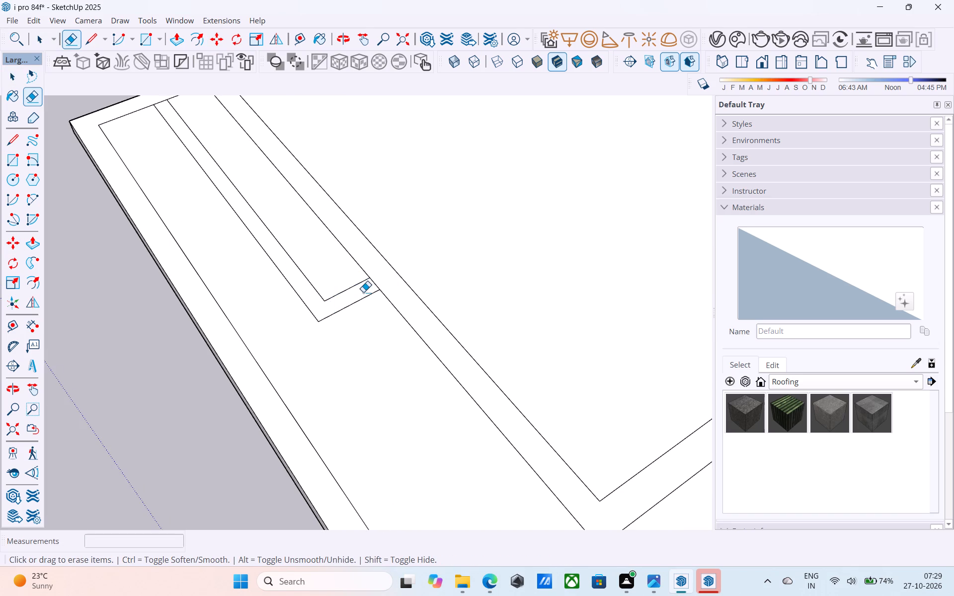
{"action": "left_click_drag", "start_coordinate": [373, 288], "coordinate": [380, 284]}
Draw a 9" line across the main band, extending the strip's inner end edge to the main floor's inner edge.
{"action": "key", "text": "l"}
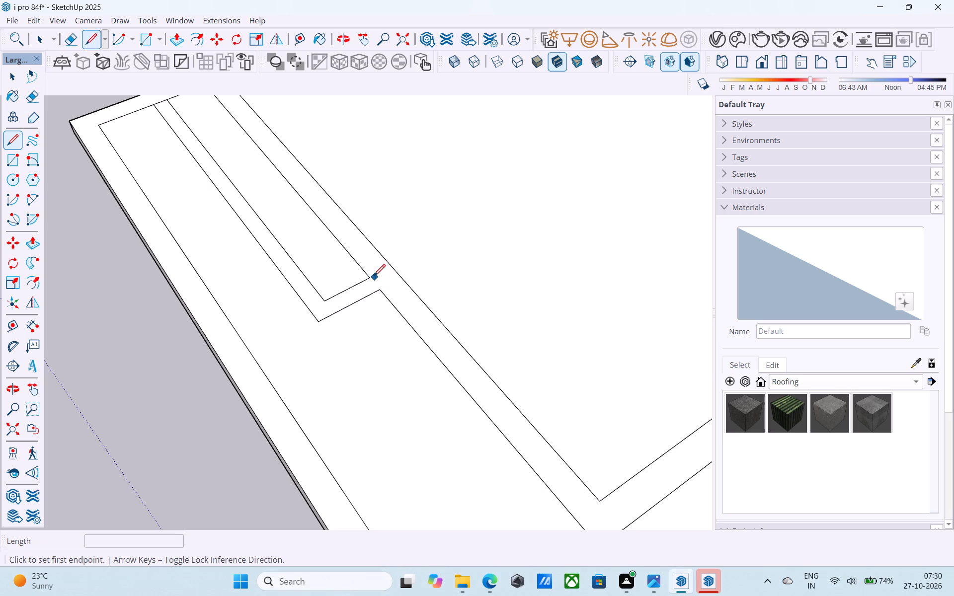
{"action": "left_click", "coordinate": [374, 277]}
{"action": "key", "text": "l"}
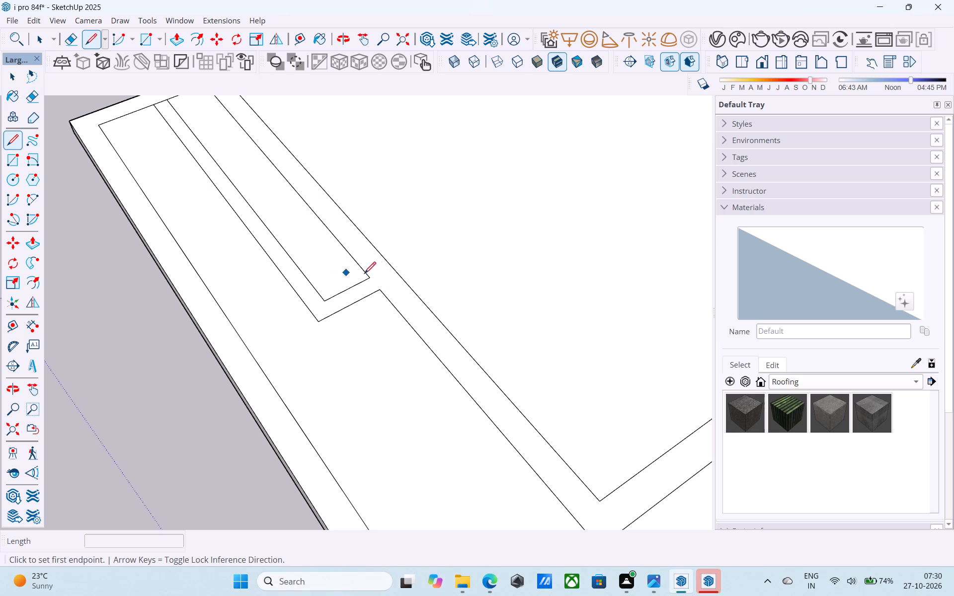
{"action": "left_click", "coordinate": [369, 278]}
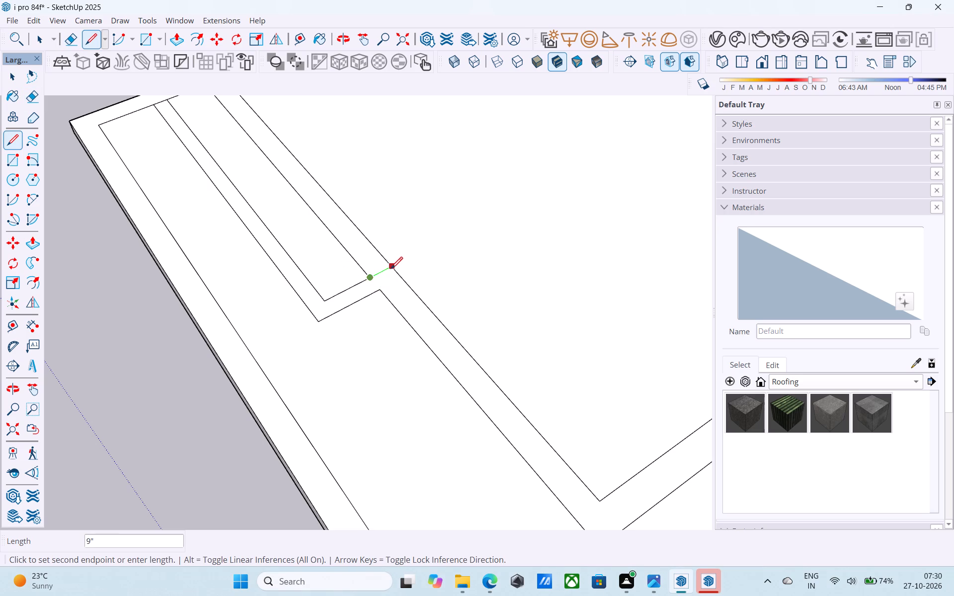
{"action": "left_click", "coordinate": [391, 270]}
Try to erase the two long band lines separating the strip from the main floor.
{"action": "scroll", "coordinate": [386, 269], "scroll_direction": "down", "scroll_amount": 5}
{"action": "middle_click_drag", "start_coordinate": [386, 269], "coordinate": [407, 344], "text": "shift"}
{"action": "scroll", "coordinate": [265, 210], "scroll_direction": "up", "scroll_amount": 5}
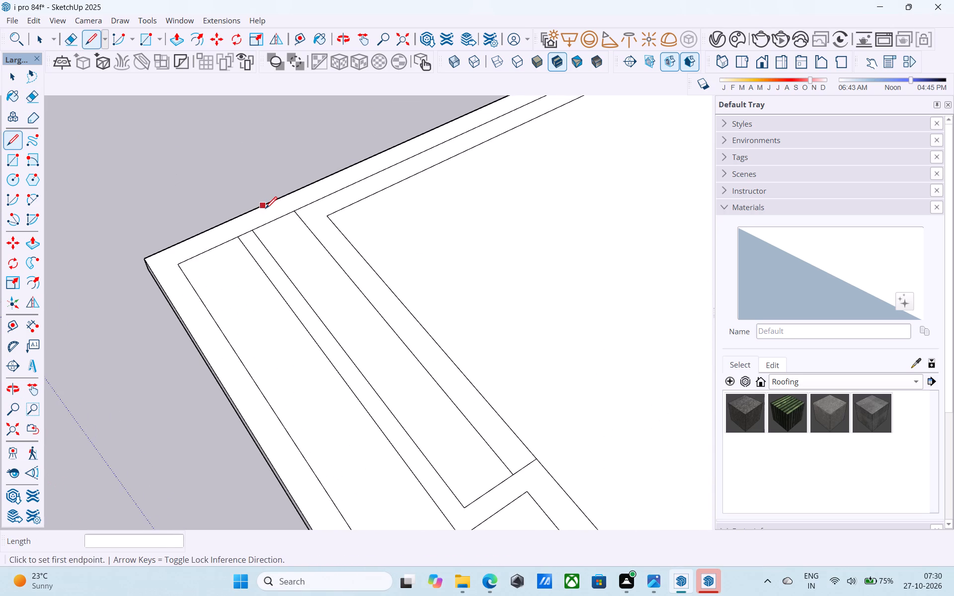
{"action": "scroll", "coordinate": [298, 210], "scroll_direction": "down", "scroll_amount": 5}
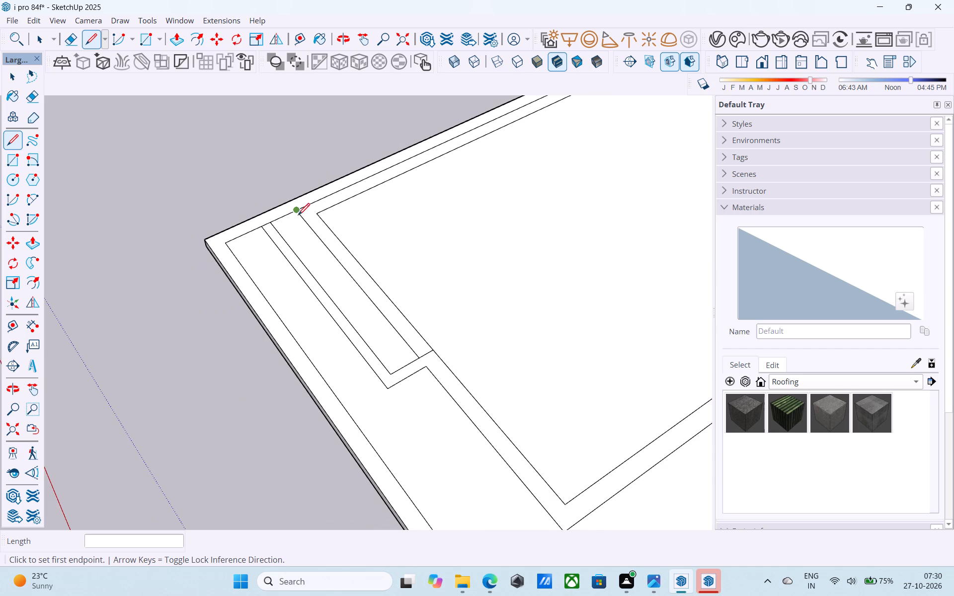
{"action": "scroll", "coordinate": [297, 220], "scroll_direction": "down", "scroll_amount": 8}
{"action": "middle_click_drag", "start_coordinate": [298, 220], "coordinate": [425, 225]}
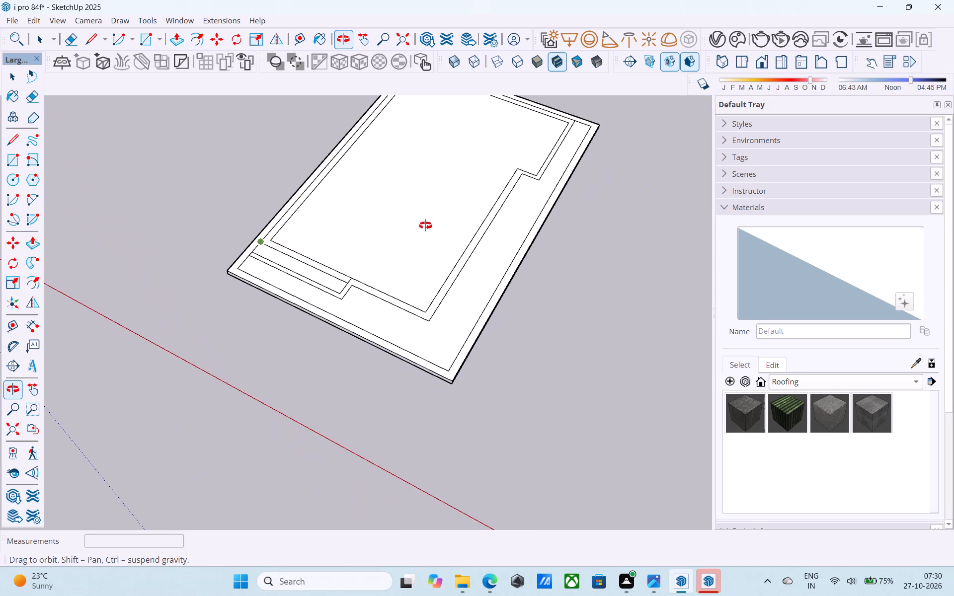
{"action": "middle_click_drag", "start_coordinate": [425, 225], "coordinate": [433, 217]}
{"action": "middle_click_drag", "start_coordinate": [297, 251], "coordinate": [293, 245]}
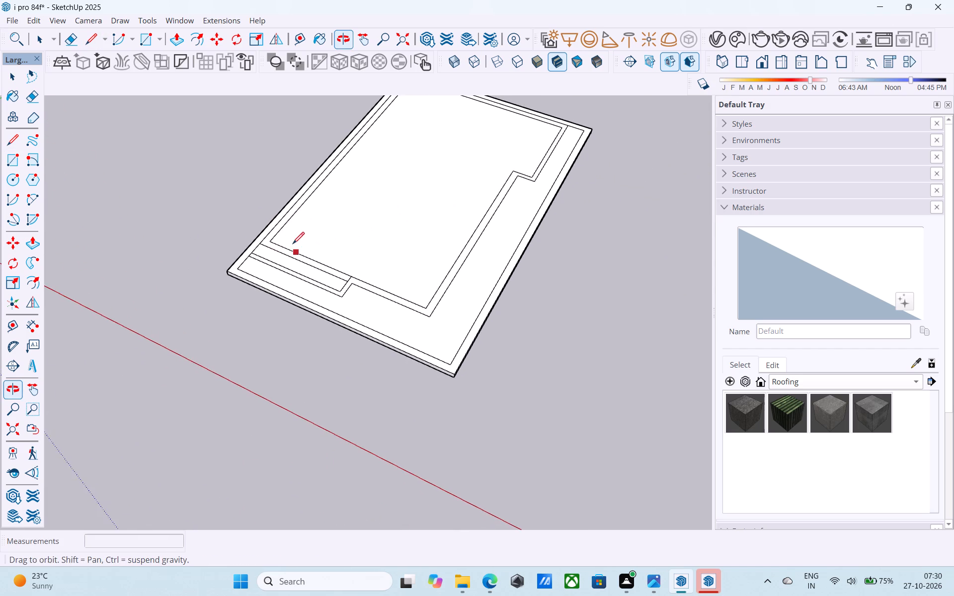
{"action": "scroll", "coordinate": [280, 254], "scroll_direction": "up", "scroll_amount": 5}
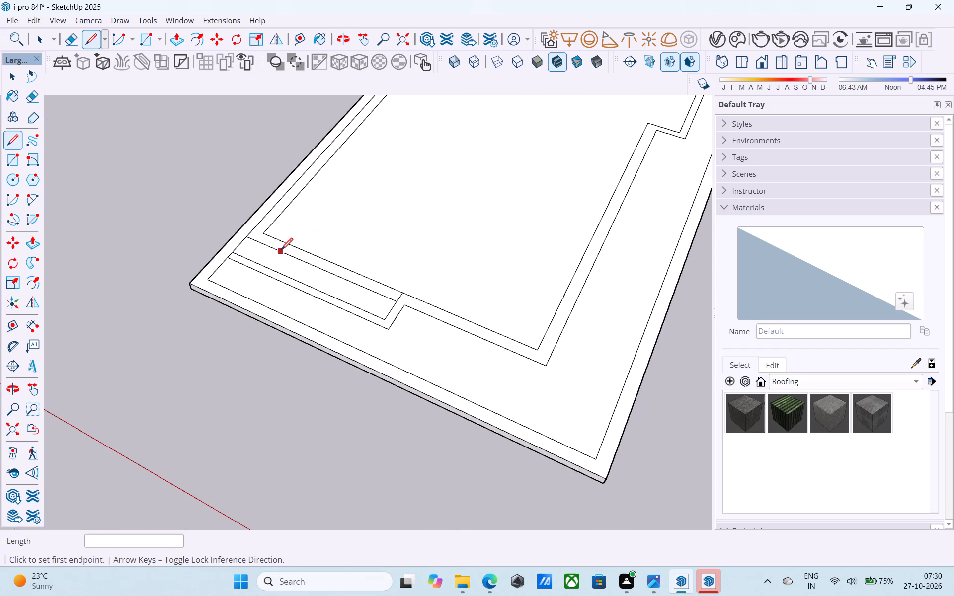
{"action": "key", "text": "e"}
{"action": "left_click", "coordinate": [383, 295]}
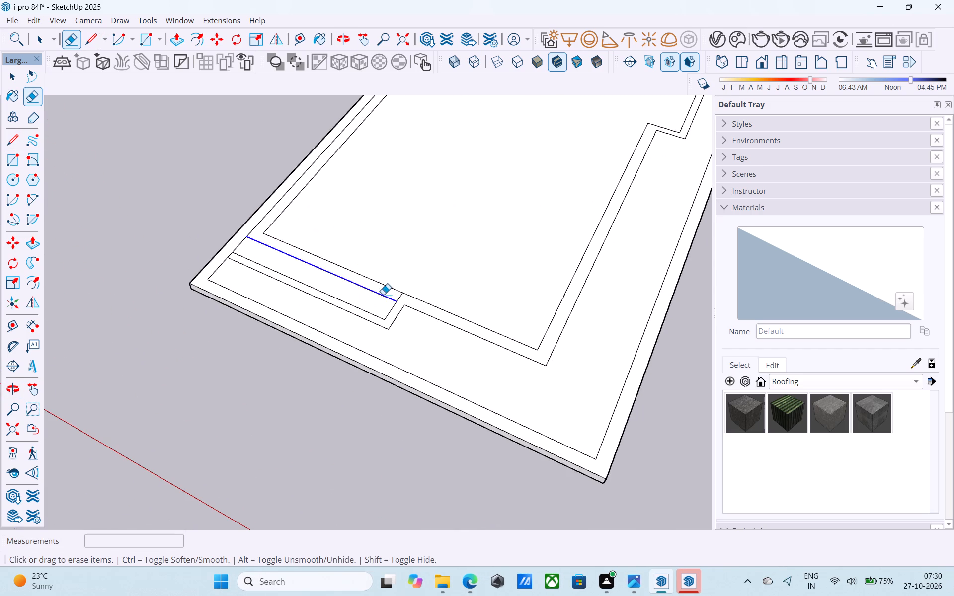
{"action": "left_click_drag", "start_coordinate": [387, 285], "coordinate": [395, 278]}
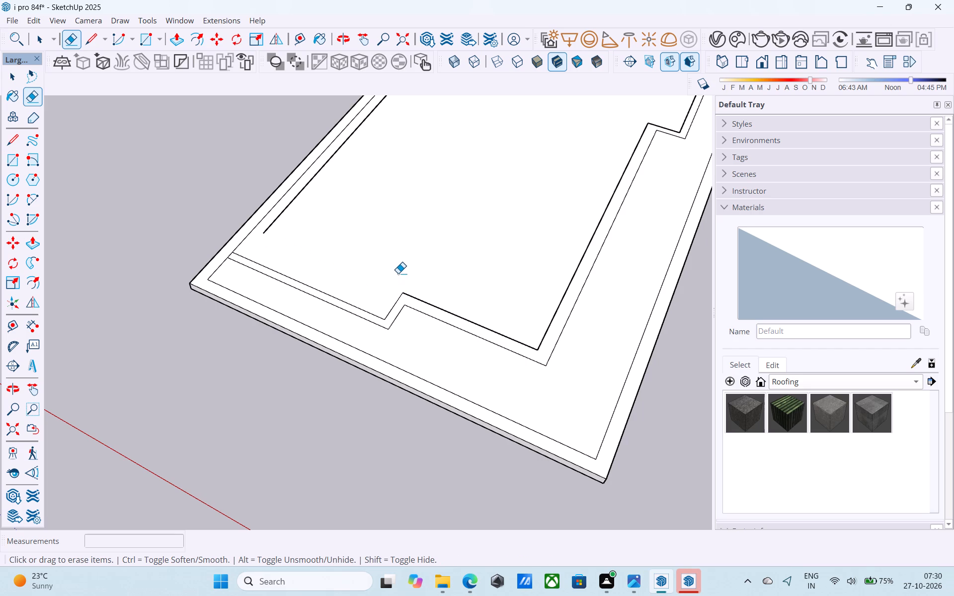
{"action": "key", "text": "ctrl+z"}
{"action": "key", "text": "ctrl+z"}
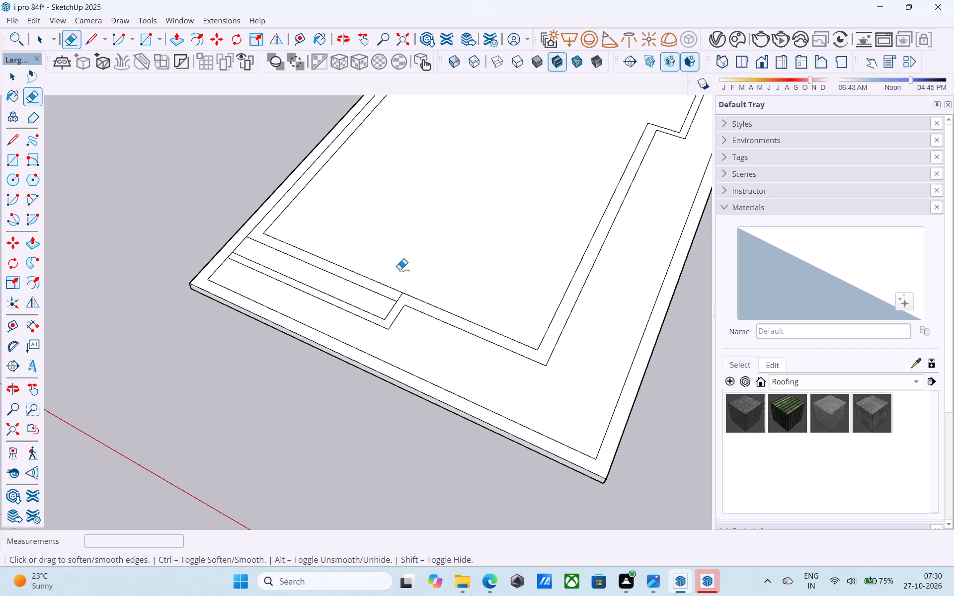
Draw a 2' 3" line from the main floor's inner corner across the strip to its inner long edge.
{"action": "key", "text": "l"}
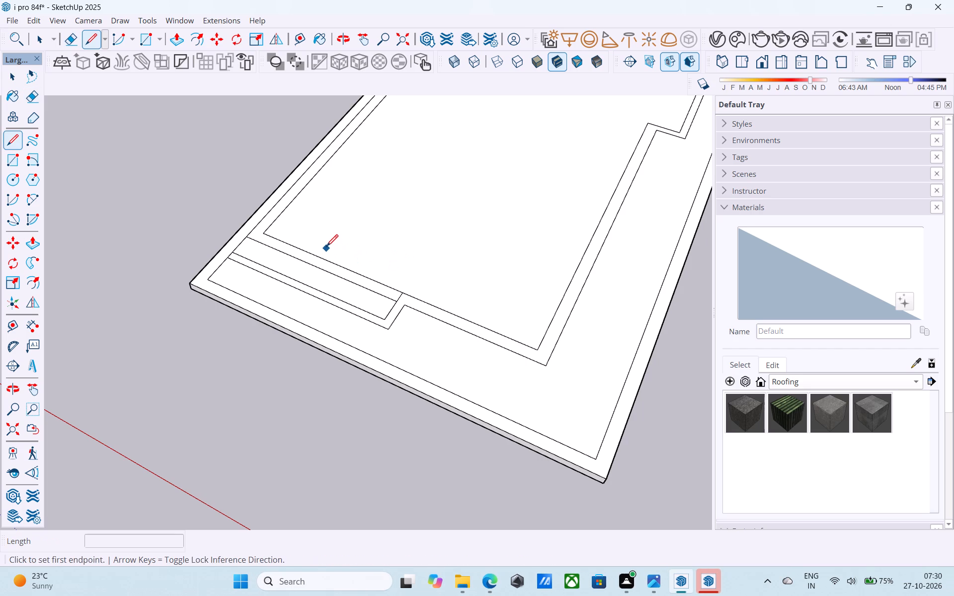
{"action": "left_click", "coordinate": [249, 231]}
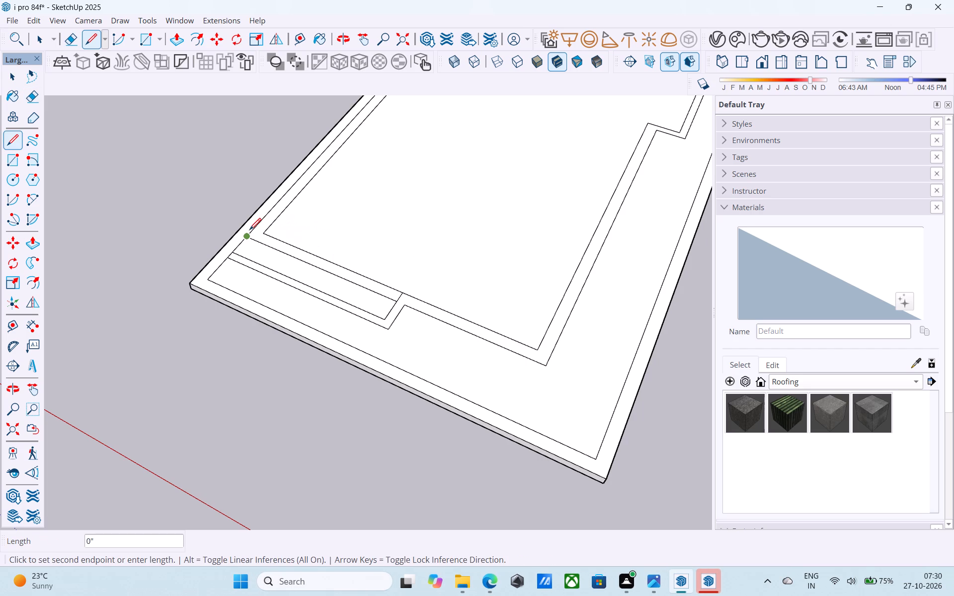
{"action": "key", "text": "l"}
{"action": "scroll", "coordinate": [269, 238], "scroll_direction": "up", "scroll_amount": 4}
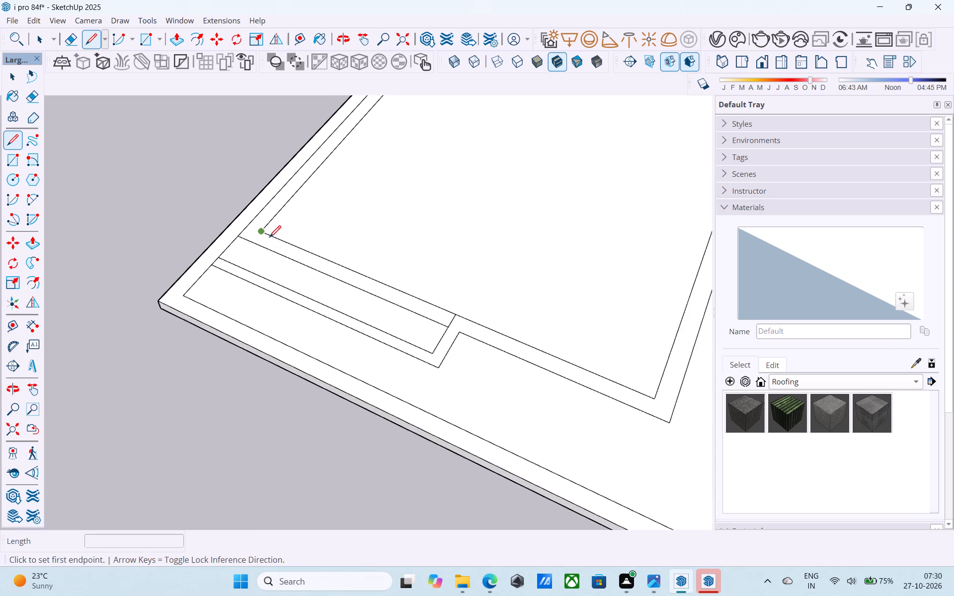
{"action": "left_click", "coordinate": [261, 231]}
{"action": "left_click", "coordinate": [232, 267]}
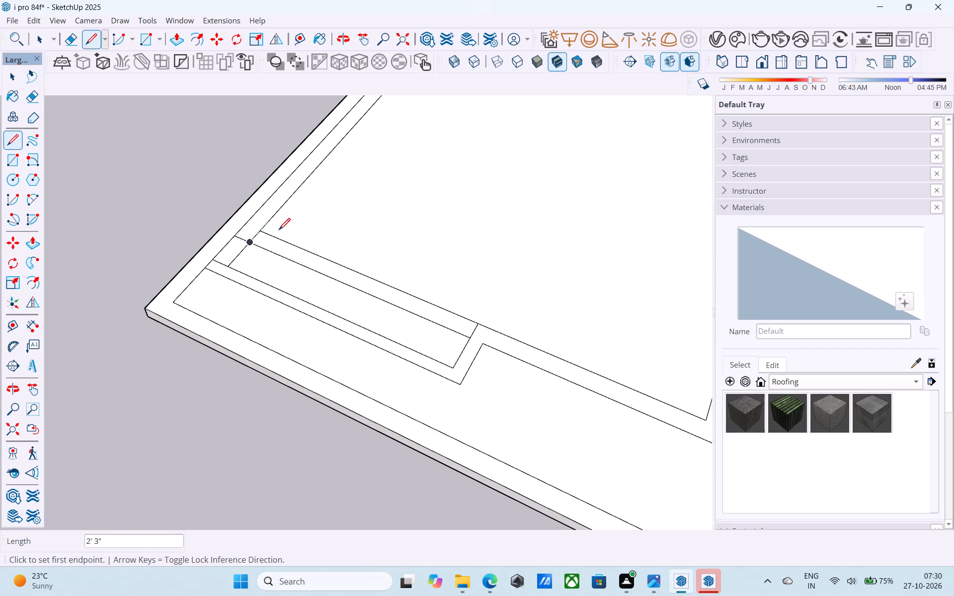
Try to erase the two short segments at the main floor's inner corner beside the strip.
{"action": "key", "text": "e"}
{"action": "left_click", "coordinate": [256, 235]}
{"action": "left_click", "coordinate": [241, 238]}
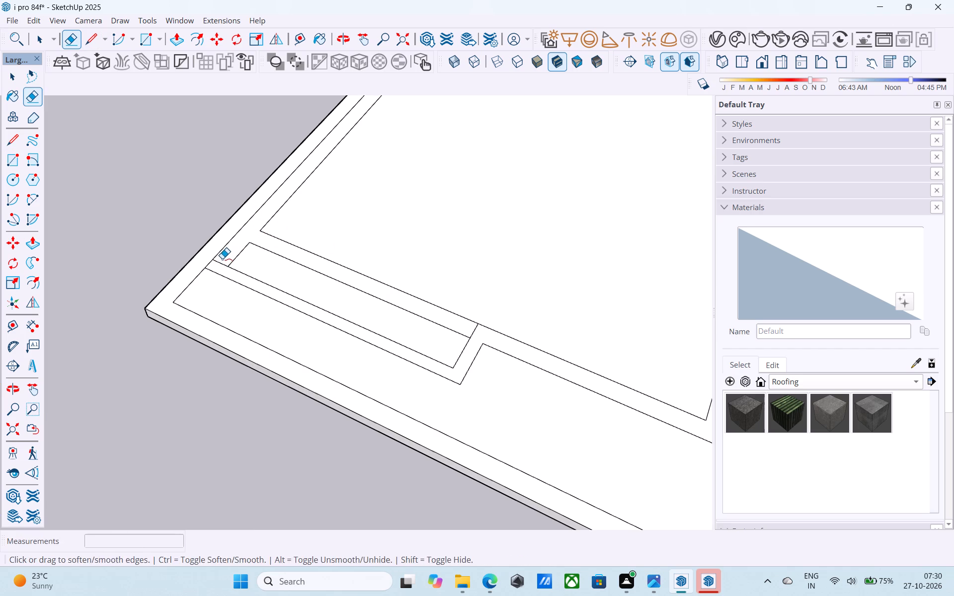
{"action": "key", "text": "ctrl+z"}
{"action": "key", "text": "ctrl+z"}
Erase the two long lines dividing the strip from the main floor and the short segments crossing the side wall band.
{"action": "left_click_drag", "start_coordinate": [239, 241], "coordinate": [246, 234]}
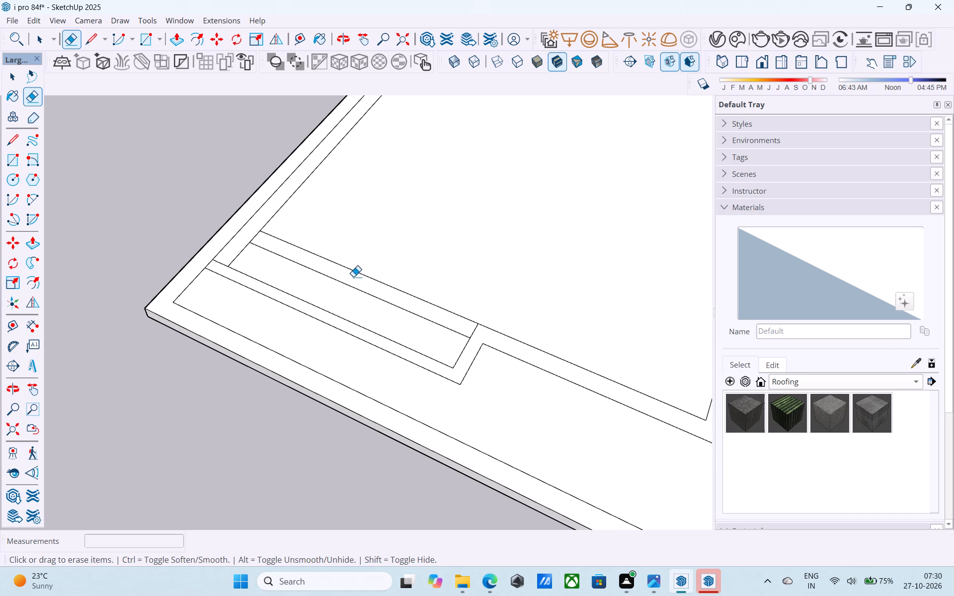
{"action": "left_click_drag", "start_coordinate": [347, 288], "coordinate": [384, 254]}
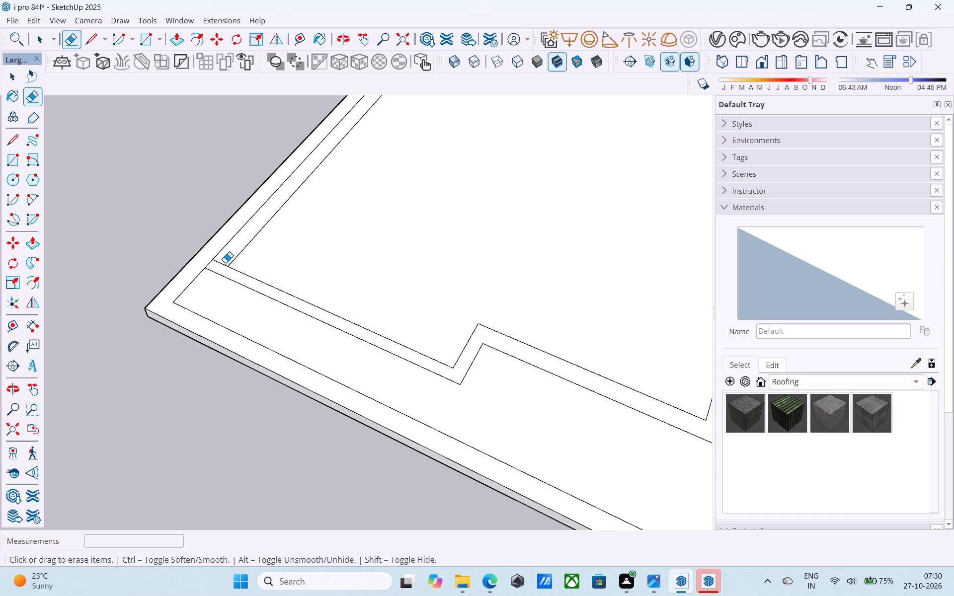
{"action": "left_click", "coordinate": [223, 264]}
Save the model.
{"action": "scroll", "coordinate": [220, 278], "scroll_direction": "down", "scroll_amount": 15}
{"action": "middle_click_drag", "start_coordinate": [374, 269], "coordinate": [327, 263]}
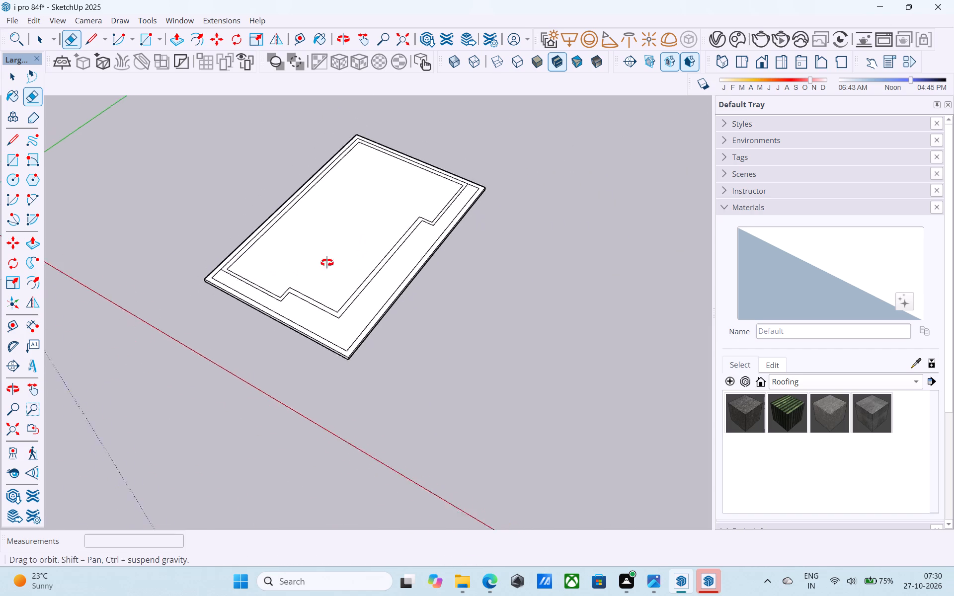
{"action": "middle_click_drag", "start_coordinate": [327, 263], "coordinate": [257, 251]}
{"action": "key", "text": "ctrl+s"}
{"action": "key", "text": "space"}
Examine the joined wall band outline and its two jogs around the floor.
{"action": "scroll", "coordinate": [273, 265], "scroll_direction": "up", "scroll_amount": 5}
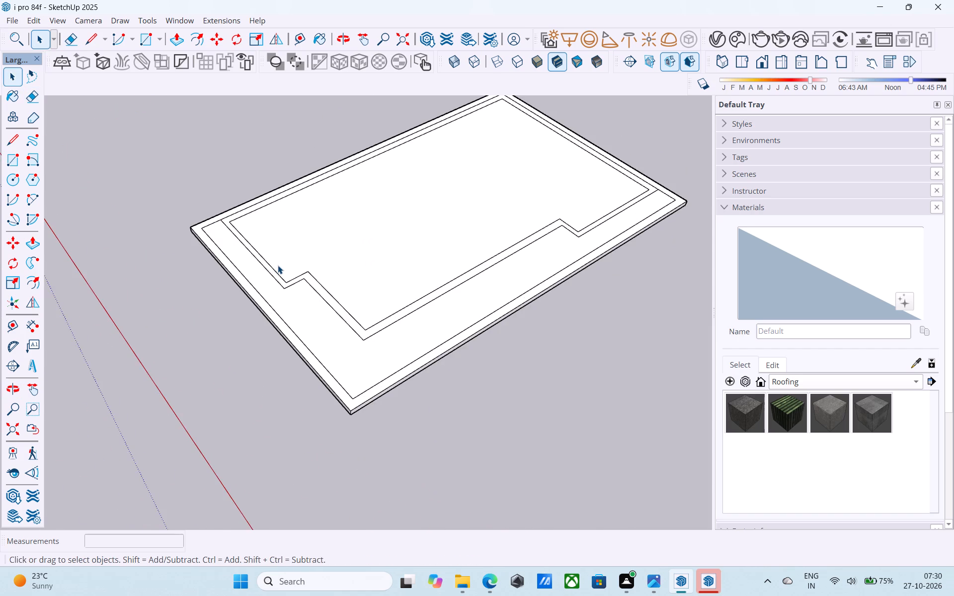
{"action": "scroll", "coordinate": [278, 265], "scroll_direction": "up", "scroll_amount": 1}
{"action": "middle_click_drag", "start_coordinate": [356, 248], "coordinate": [483, 313]}
{"action": "scroll", "coordinate": [431, 355], "scroll_direction": "down", "scroll_amount": 5}
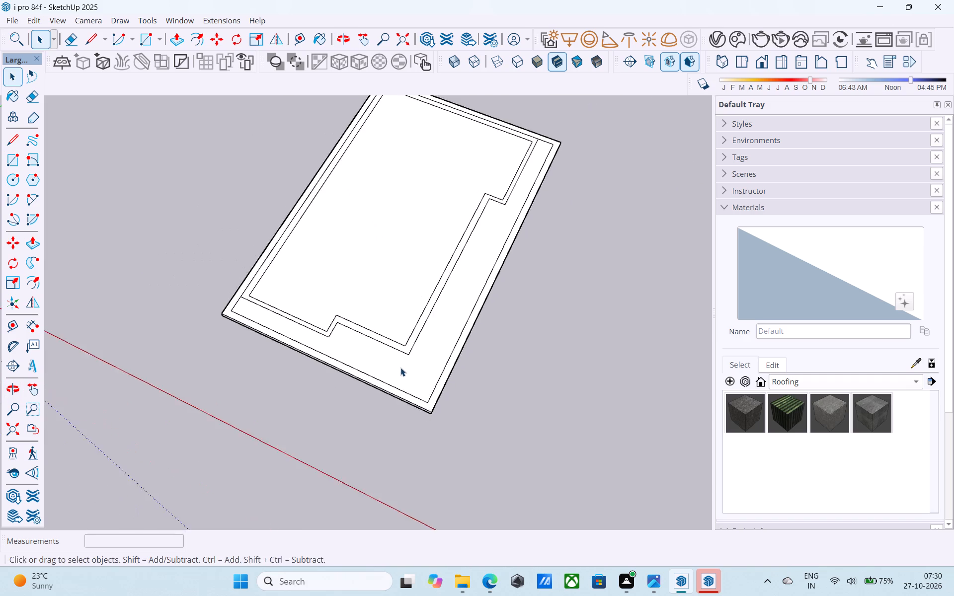
{"action": "middle_click_drag", "start_coordinate": [398, 366], "coordinate": [188, 284]}
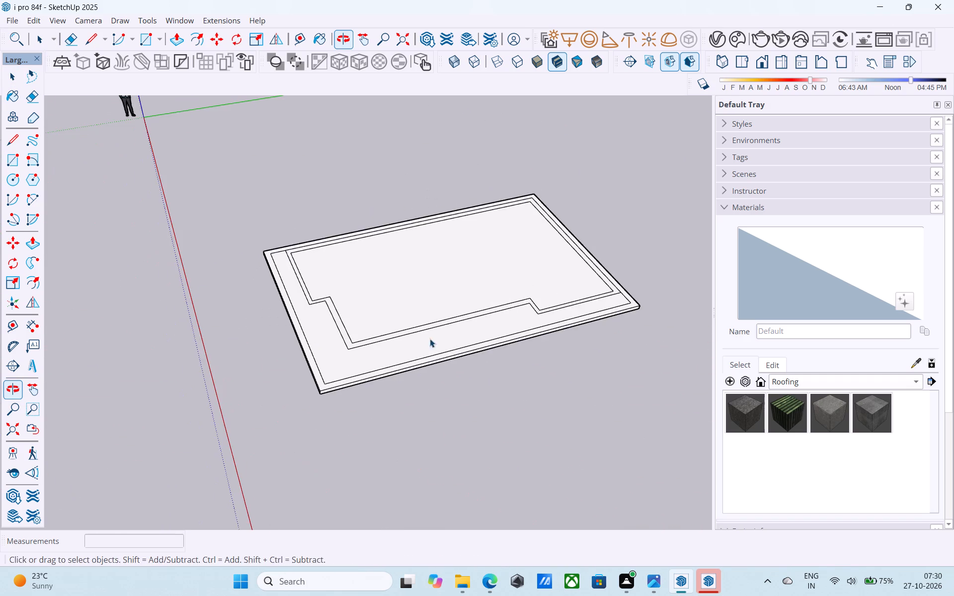
{"action": "middle_click_drag", "start_coordinate": [453, 337], "coordinate": [467, 375]}
{"action": "scroll", "coordinate": [467, 345], "scroll_direction": "up", "scroll_amount": 5}
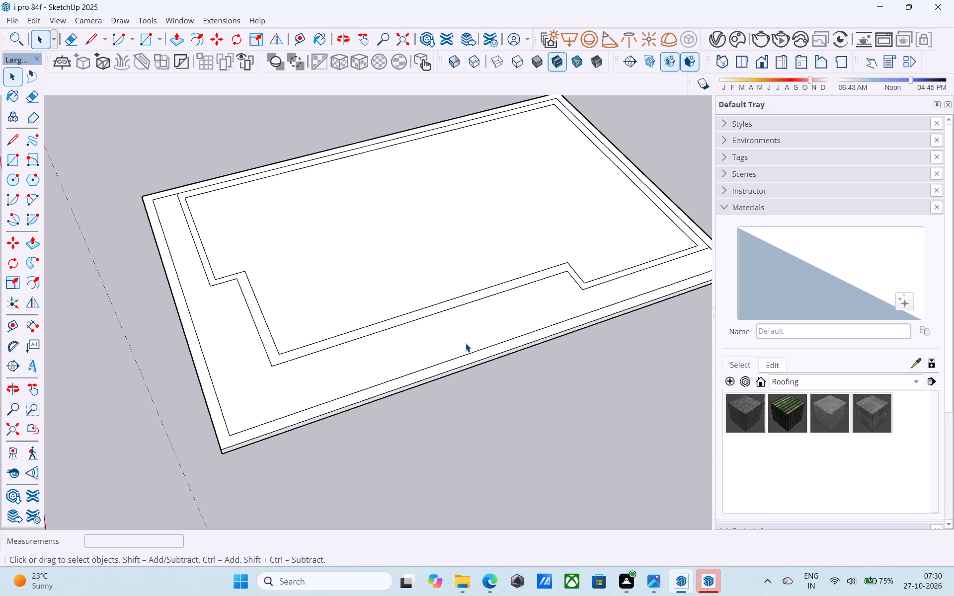
{"action": "scroll", "coordinate": [433, 308], "scroll_direction": "up", "scroll_amount": 5}
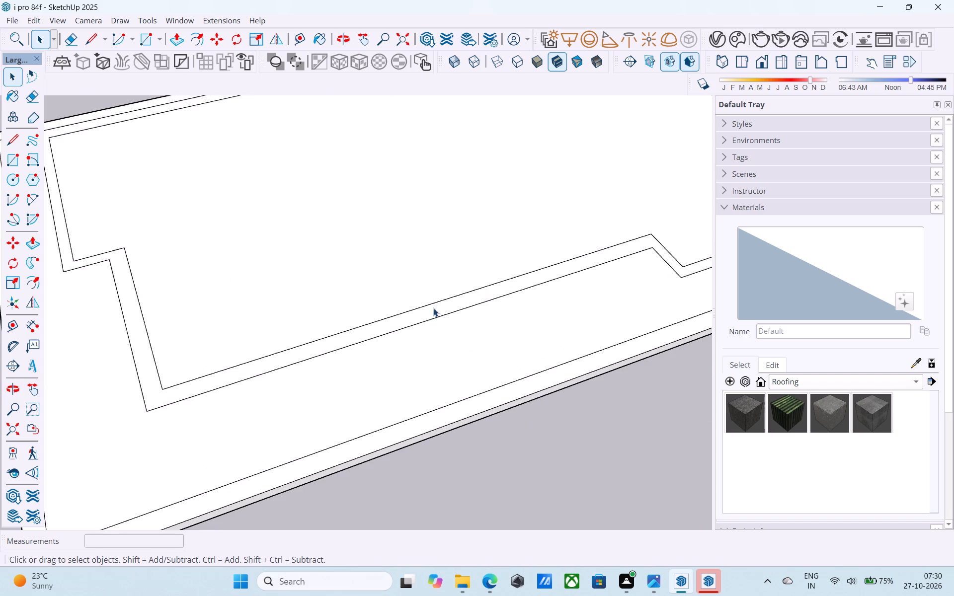
Push/Pull the joined wall band up 12' from the slab.
{"action": "left_click", "coordinate": [433, 308]}
{"action": "scroll", "coordinate": [431, 305], "scroll_direction": "down", "scroll_amount": 6}
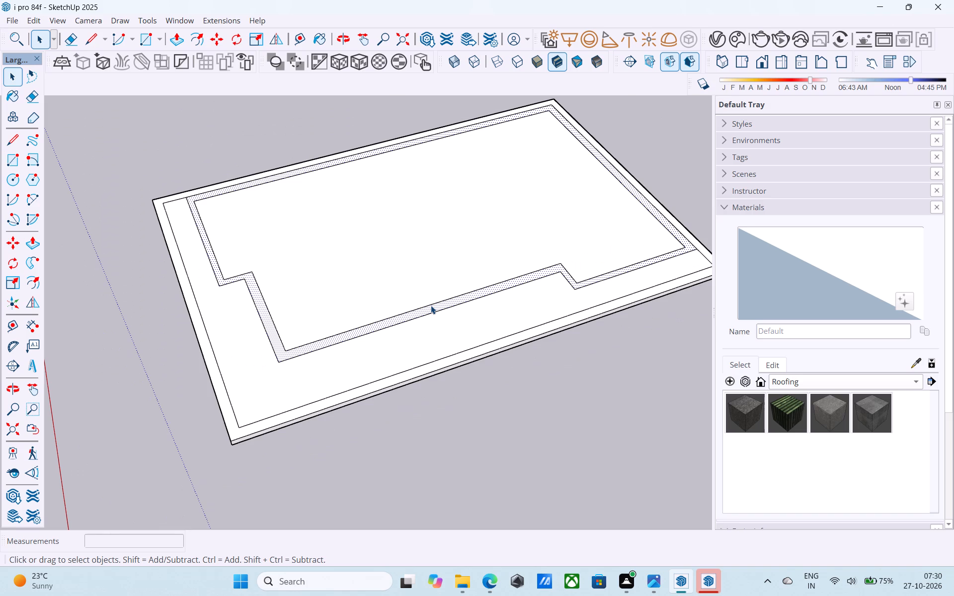
{"action": "key", "text": "p"}
{"action": "left_click", "coordinate": [431, 305]}
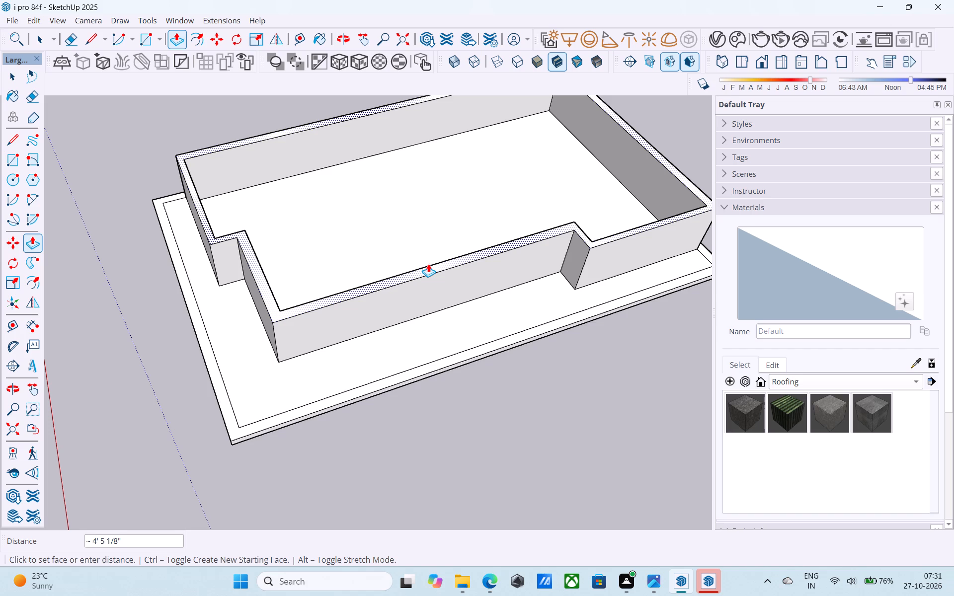
{"action": "key", "text": "1"}
{"action": "type", "text": "2'"}
{"action": "key", "text": "Return"}
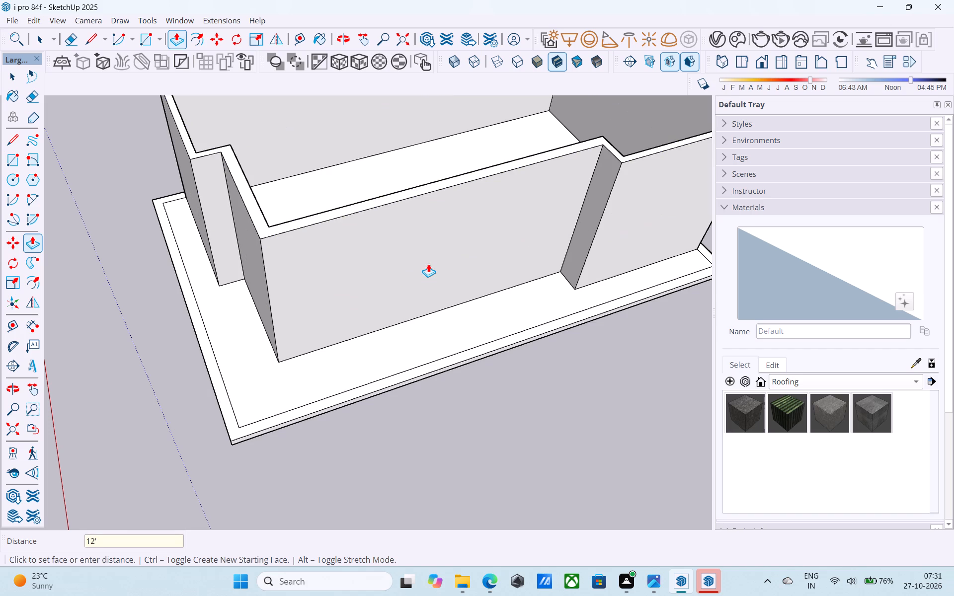
{"action": "scroll", "coordinate": [426, 243], "scroll_direction": "down", "scroll_amount": 6}
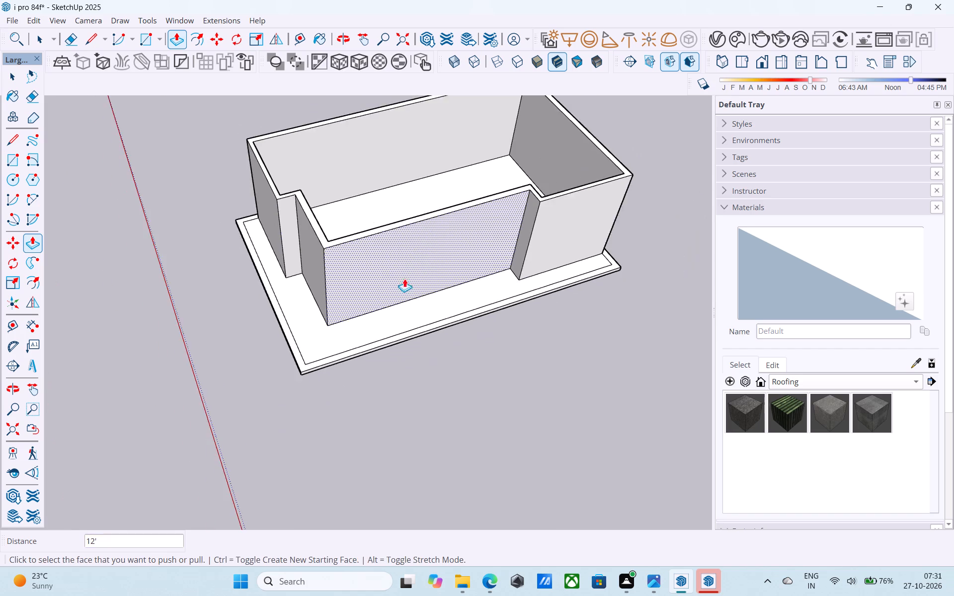
{"action": "scroll", "coordinate": [404, 279], "scroll_direction": "down", "scroll_amount": 3}
{"action": "middle_click_drag", "start_coordinate": [378, 344], "coordinate": [480, 187]}
{"action": "middle_click_drag", "start_coordinate": [481, 237], "coordinate": [473, 386]}
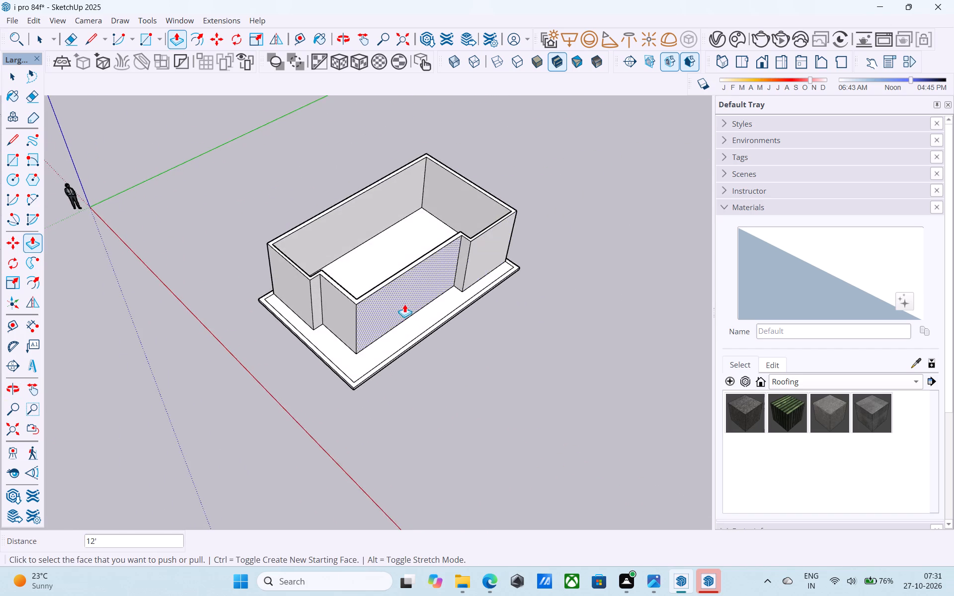
{"action": "scroll", "coordinate": [379, 270], "scroll_direction": "up", "scroll_amount": 7}
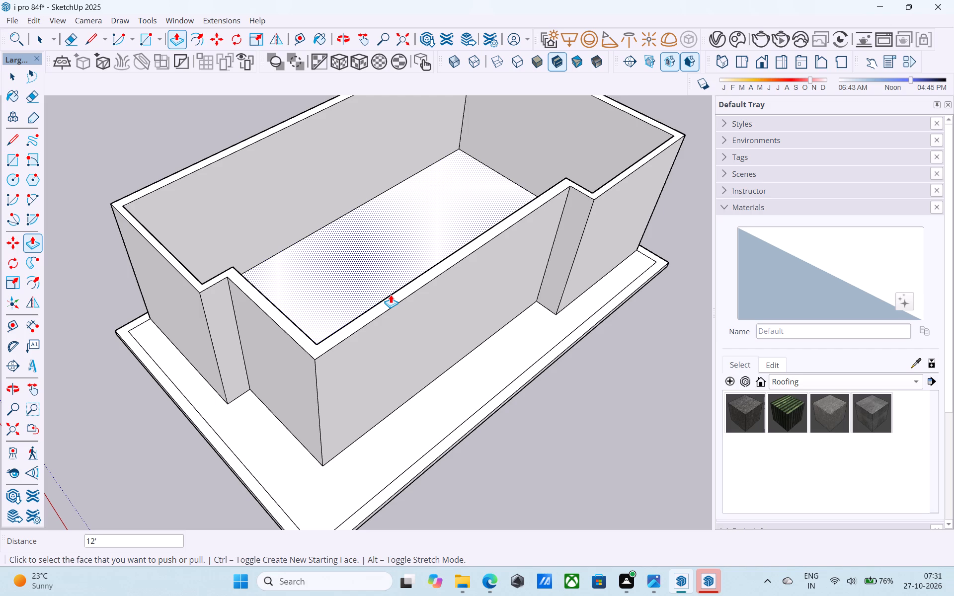
{"action": "left_click", "coordinate": [369, 312]}
{"action": "key", "text": "space"}
Draw a rectangle across the wall tops between opposite inner corners to cap the building.
{"action": "scroll", "coordinate": [374, 302], "scroll_direction": "down", "scroll_amount": 3}
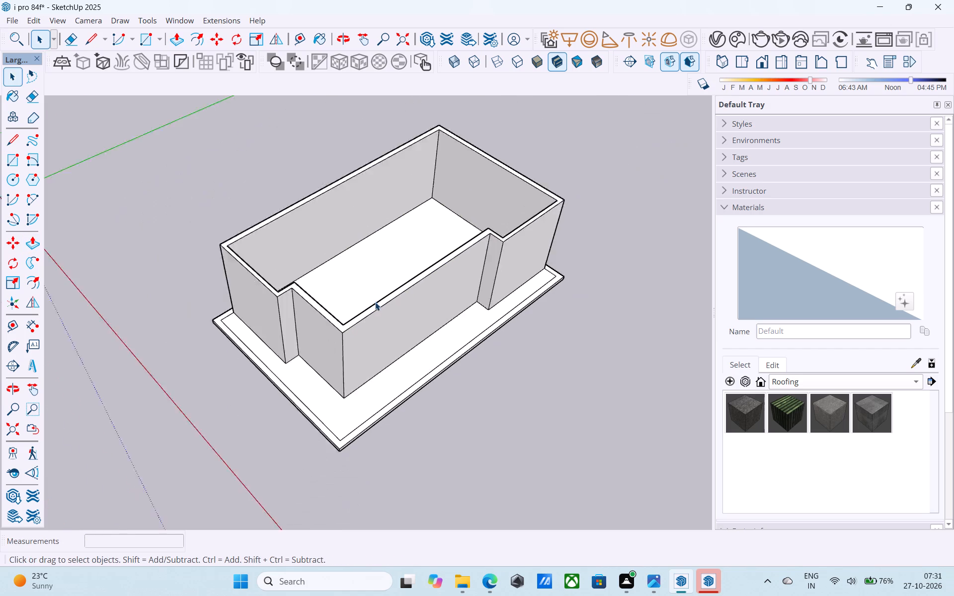
{"action": "scroll", "coordinate": [375, 302], "scroll_direction": "down", "scroll_amount": 3}
{"action": "middle_click_drag", "start_coordinate": [375, 302], "coordinate": [540, 327], "text": "shift"}
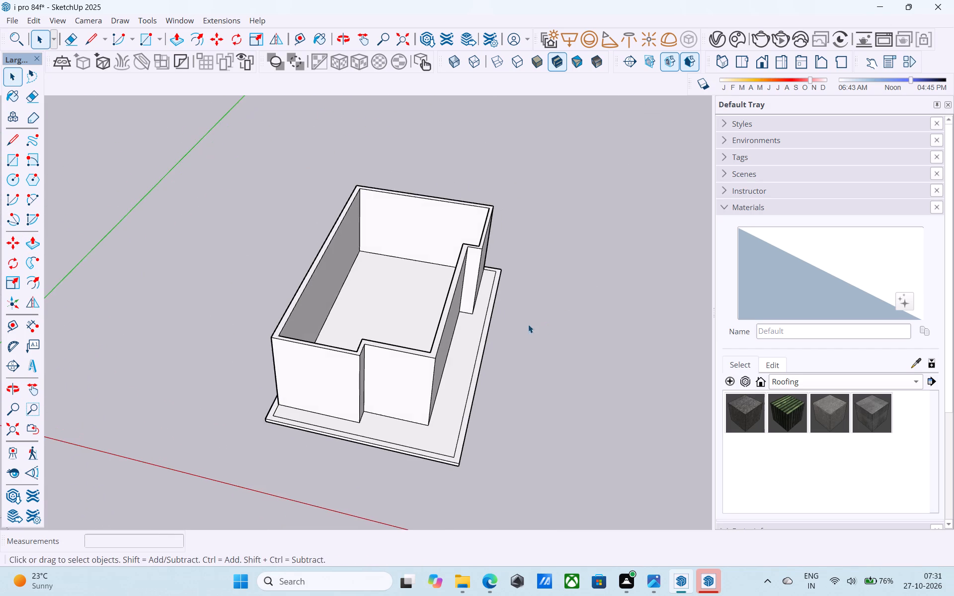
{"action": "middle_click_drag", "start_coordinate": [477, 280], "coordinate": [414, 280], "text": "shift"}
{"action": "middle_click_drag", "start_coordinate": [417, 282], "coordinate": [504, 287]}
{"action": "scroll", "coordinate": [446, 248], "scroll_direction": "up", "scroll_amount": 3}
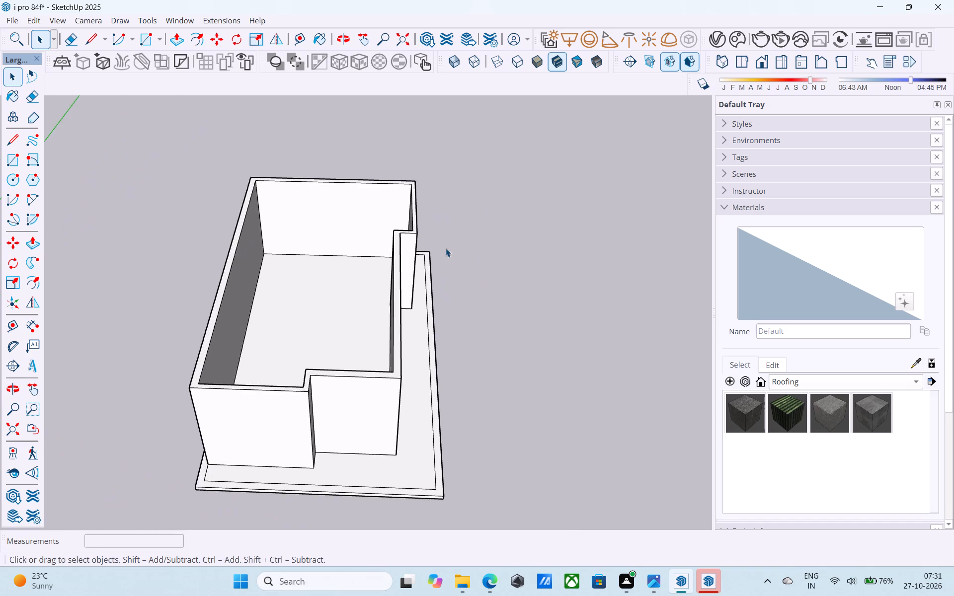
{"action": "key", "text": "r"}
{"action": "left_click", "coordinate": [243, 173]}
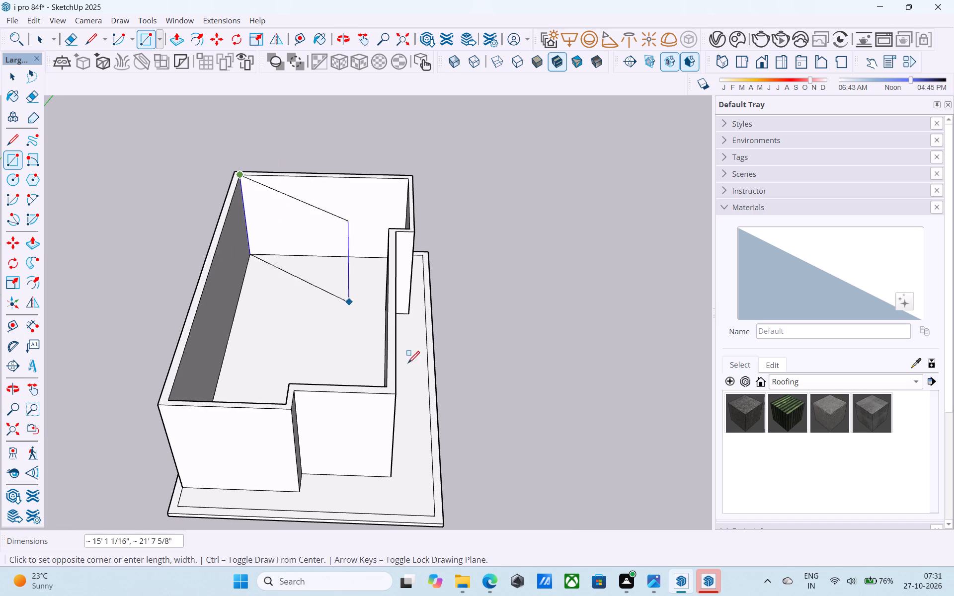
{"action": "left_click", "coordinate": [384, 385]}
{"action": "scroll", "coordinate": [383, 374], "scroll_direction": "down", "scroll_amount": 6}
{"action": "middle_click_drag", "start_coordinate": [381, 371], "coordinate": [386, 401]}
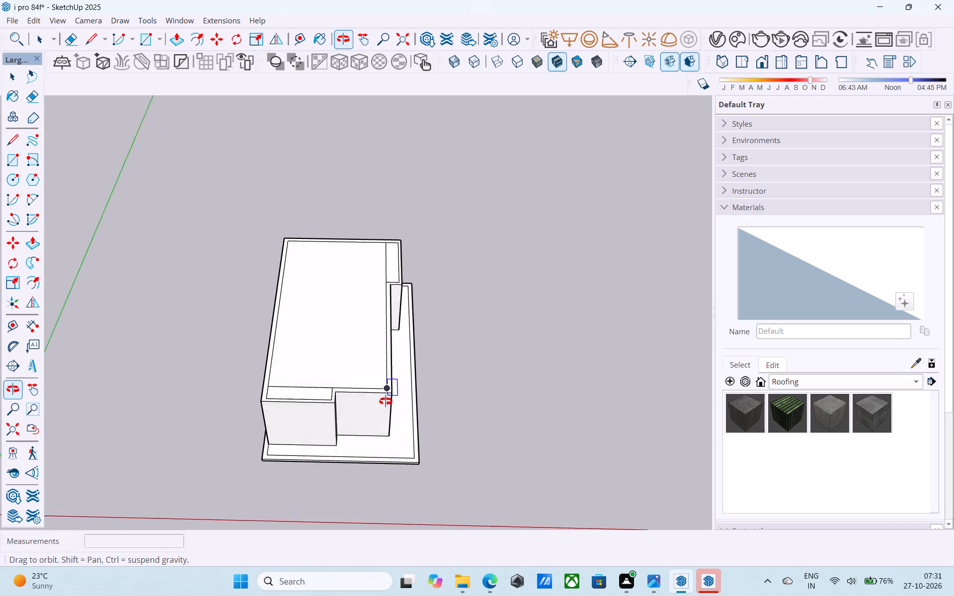
{"action": "middle_click_drag", "start_coordinate": [386, 401], "coordinate": [364, 412]}
Erase the two extra rectangle edges at the jogs so the top face follows the walls' inner outline.
{"action": "key", "text": "space"}
{"action": "scroll", "coordinate": [296, 381], "scroll_direction": "up", "scroll_amount": 4}
{"action": "key", "text": "e"}
{"action": "left_click_drag", "start_coordinate": [293, 386], "coordinate": [294, 396]}
{"action": "scroll", "coordinate": [378, 334], "scroll_direction": "down", "scroll_amount": 3}
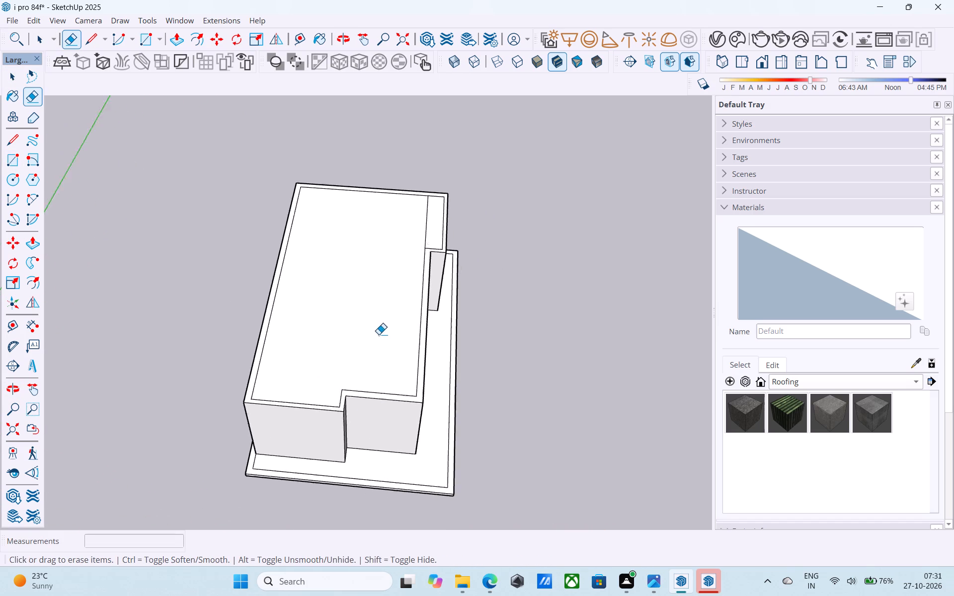
{"action": "scroll", "coordinate": [379, 334], "scroll_direction": "down", "scroll_amount": 3}
{"action": "middle_click_drag", "start_coordinate": [381, 332], "coordinate": [160, 334]}
{"action": "scroll", "coordinate": [433, 337], "scroll_direction": "up", "scroll_amount": 6}
{"action": "left_click_drag", "start_coordinate": [425, 323], "coordinate": [411, 314]}
{"action": "scroll", "coordinate": [407, 314], "scroll_direction": "down", "scroll_amount": 6}
{"action": "middle_click_drag", "start_coordinate": [420, 324], "coordinate": [166, 321], "text": "shift"}
{"action": "scroll", "coordinate": [325, 293], "scroll_direction": "up", "scroll_amount": 5}
Reverse the face that caps the walls.
{"action": "key", "text": "space"}
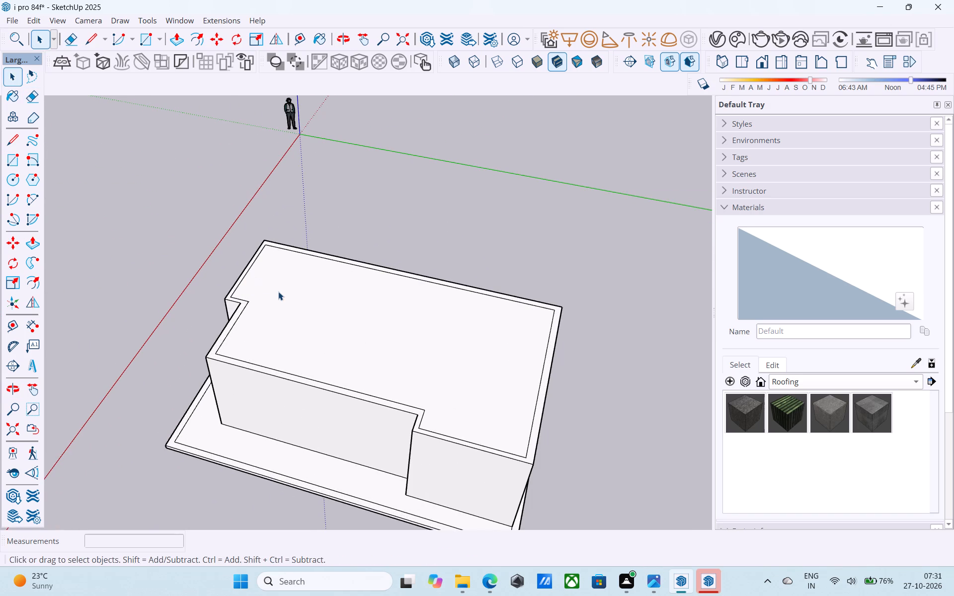
{"action": "left_click", "coordinate": [279, 292]}
{"action": "right_click", "coordinate": [279, 292]}
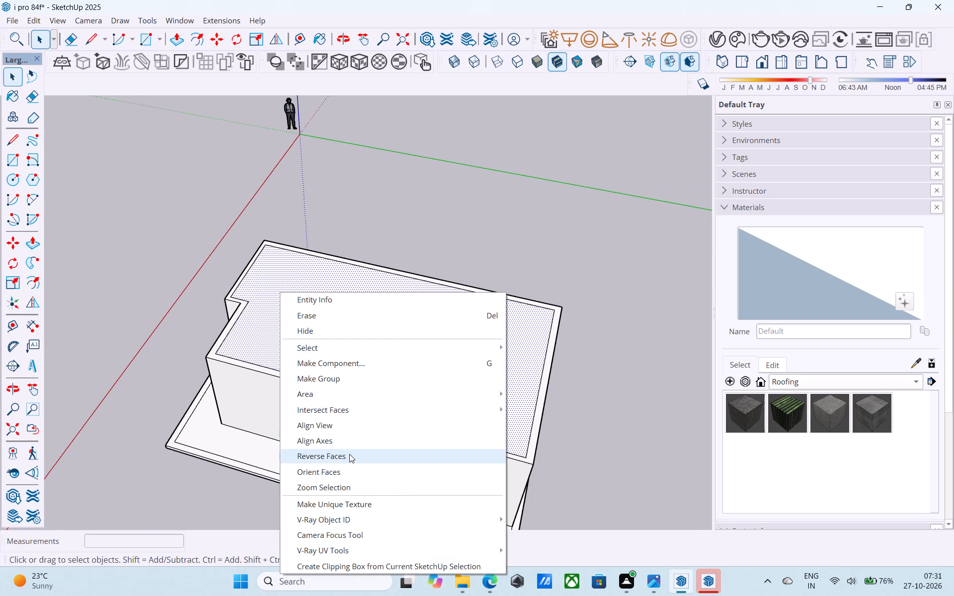
{"action": "left_click", "coordinate": [349, 454]}
Draw a 6" vertical line up from the top face's inner corner nearest the axes origin.
{"action": "middle_click_drag", "start_coordinate": [319, 286], "coordinate": [233, 264]}
{"action": "key", "text": "l"}
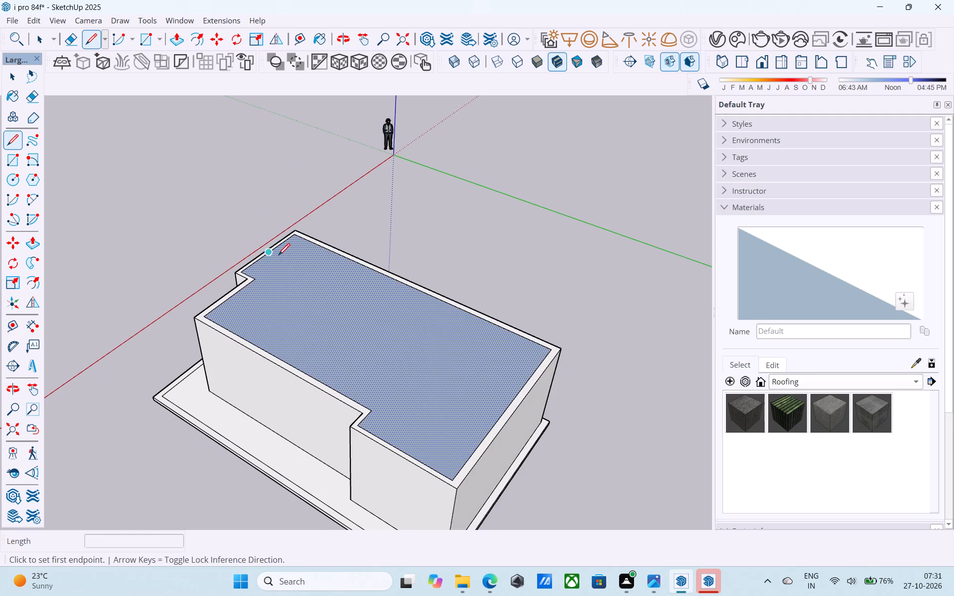
{"action": "scroll", "coordinate": [278, 256], "scroll_direction": "up", "scroll_amount": 7}
{"action": "left_click", "coordinate": [312, 222]}
{"action": "middle_click_drag", "start_coordinate": [342, 272], "coordinate": [346, 289], "text": "shift"}
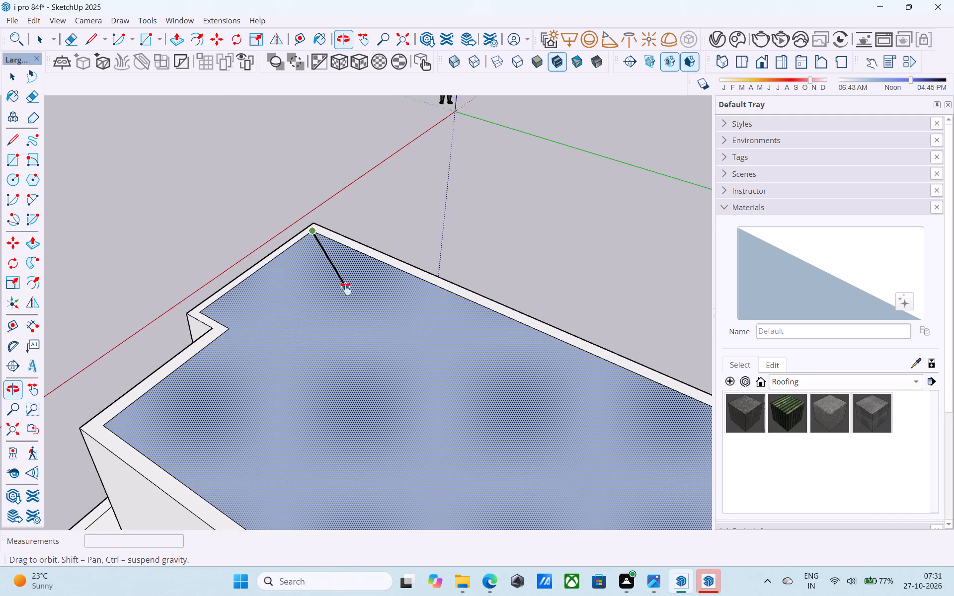
{"action": "middle_click_drag", "start_coordinate": [346, 289], "coordinate": [337, 216], "text": "shift"}
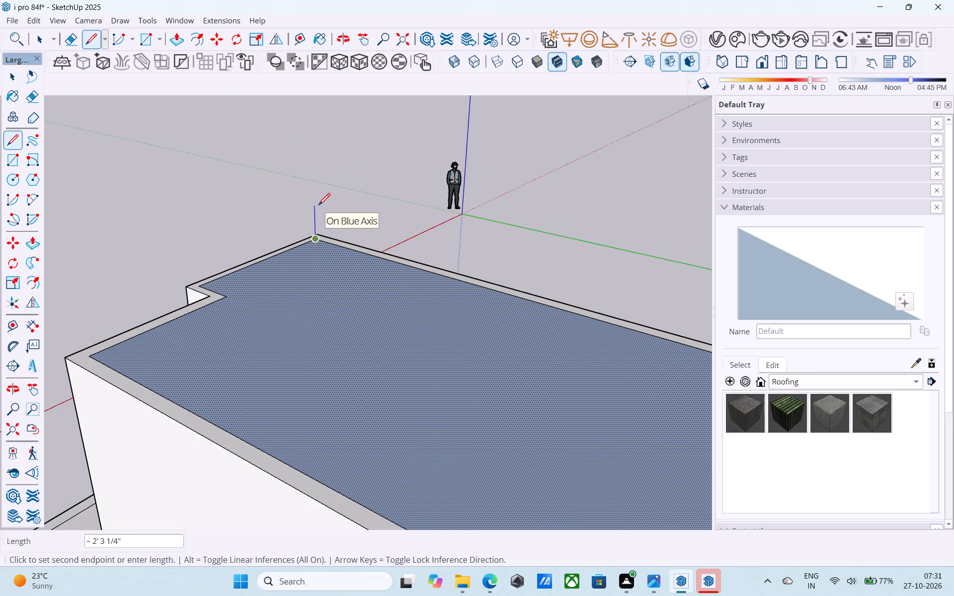
{"action": "type", "text": "6\""}
{"action": "key", "text": "Return"}
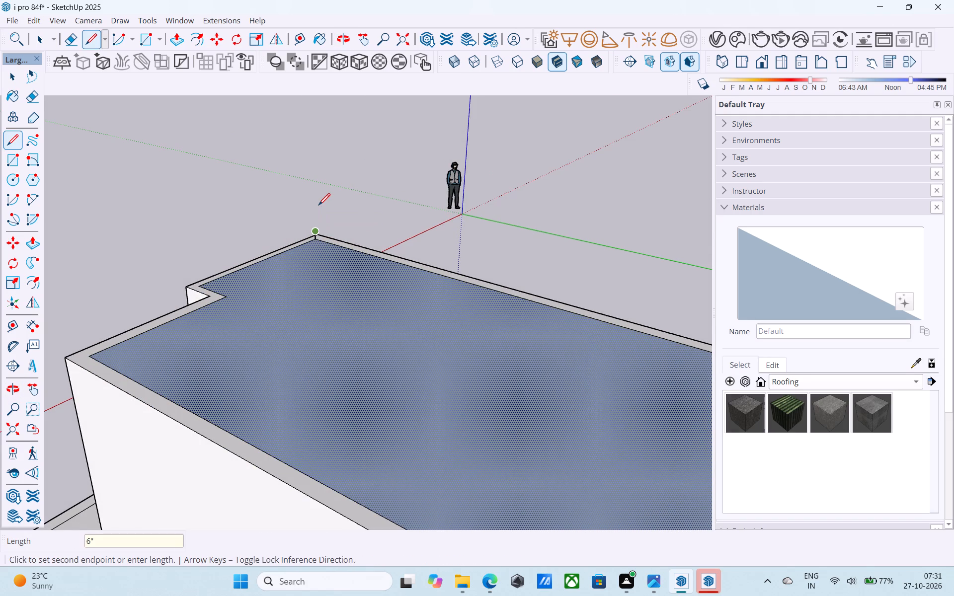
{"action": "key", "text": "l"}
Draw a 6" vertical line up from the top face's diagonally opposite inner corner.
{"action": "scroll", "coordinate": [317, 206], "scroll_direction": "down", "scroll_amount": 9}
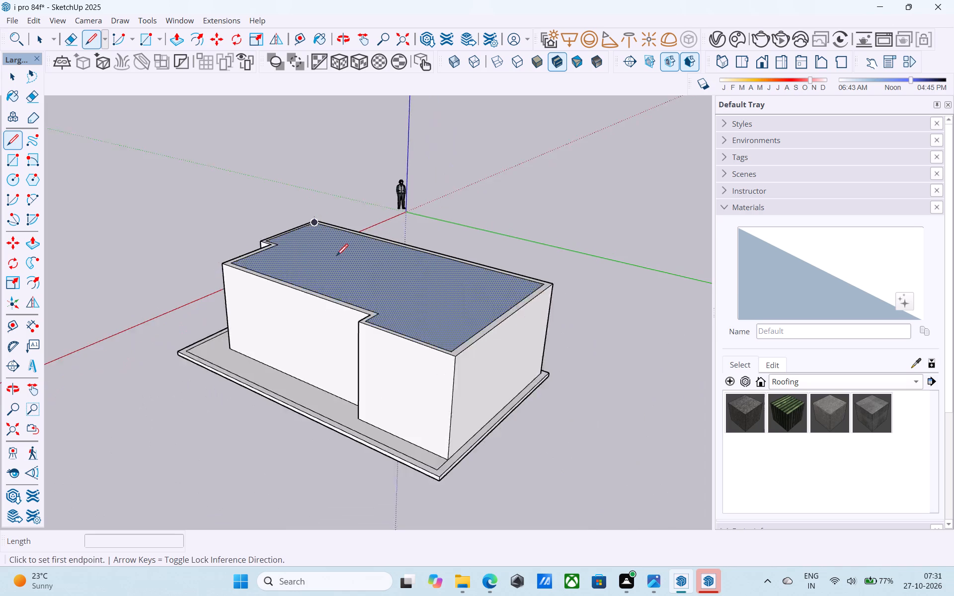
{"action": "middle_click_drag", "start_coordinate": [370, 316], "coordinate": [361, 341], "text": "shift"}
{"action": "scroll", "coordinate": [430, 301], "scroll_direction": "up", "scroll_amount": 9}
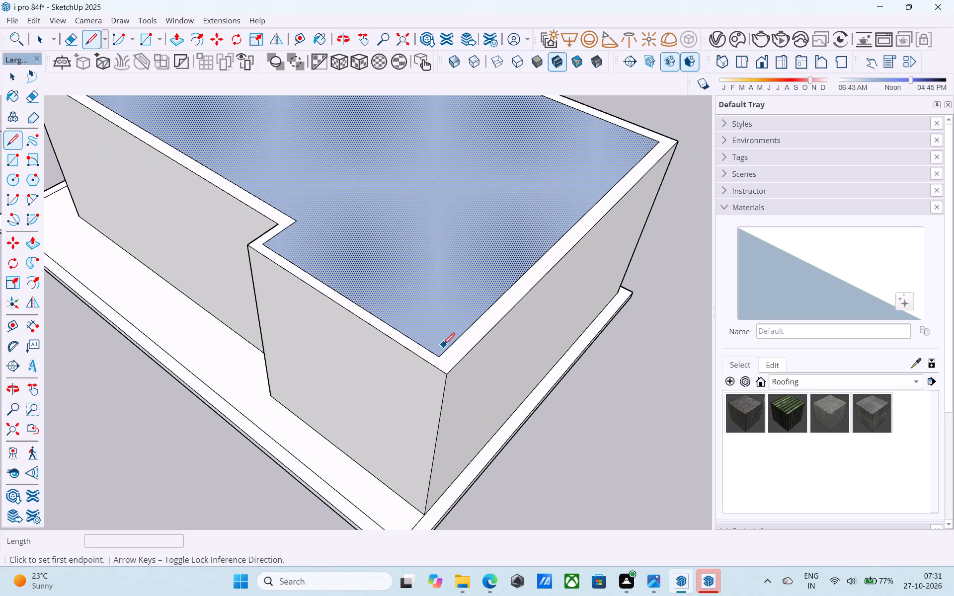
{"action": "left_click", "coordinate": [439, 357]}
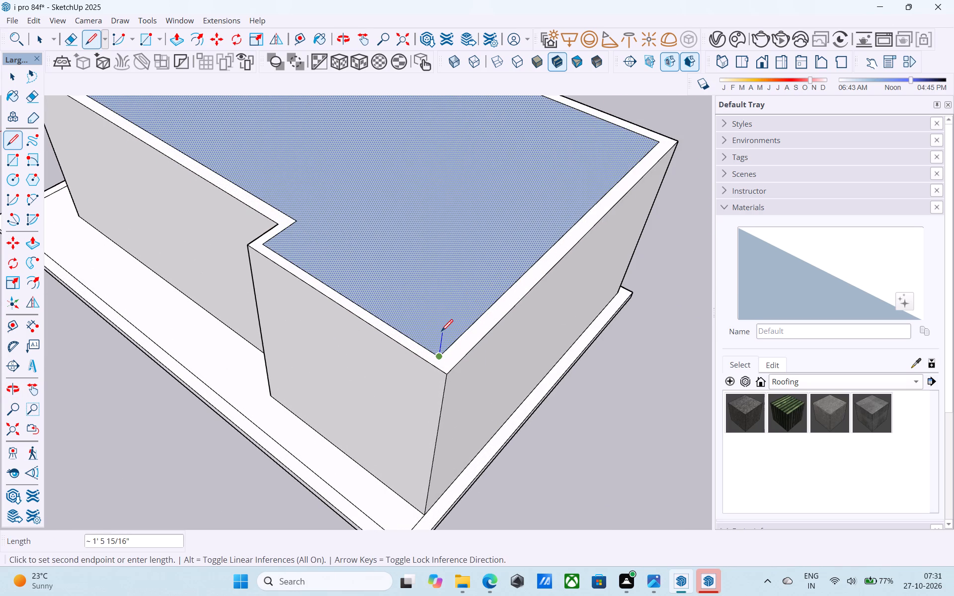
{"action": "middle_click_drag", "start_coordinate": [441, 332], "coordinate": [471, 289], "text": "shift"}
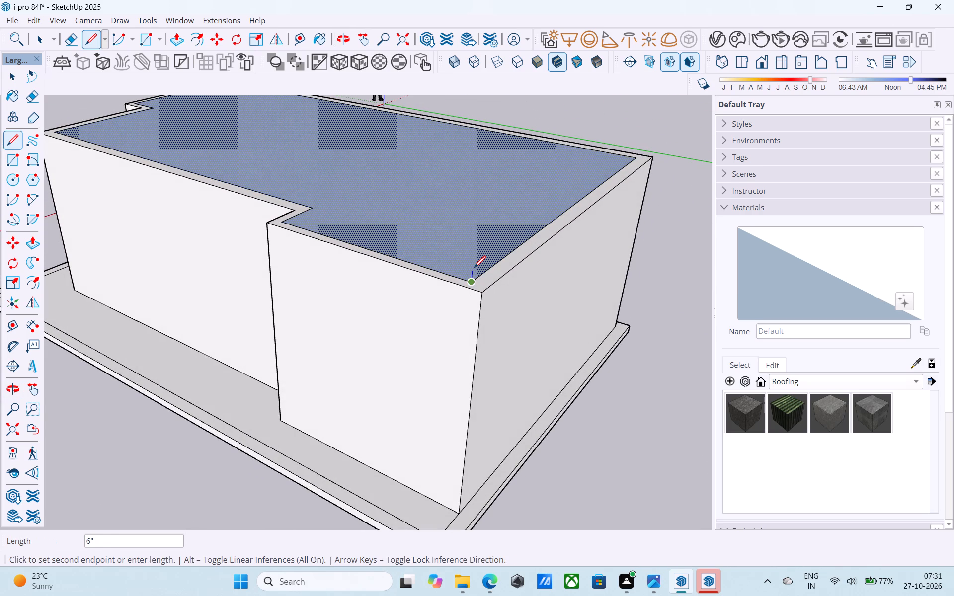
{"action": "type", "text": "6\""}
{"action": "key", "text": "Return"}
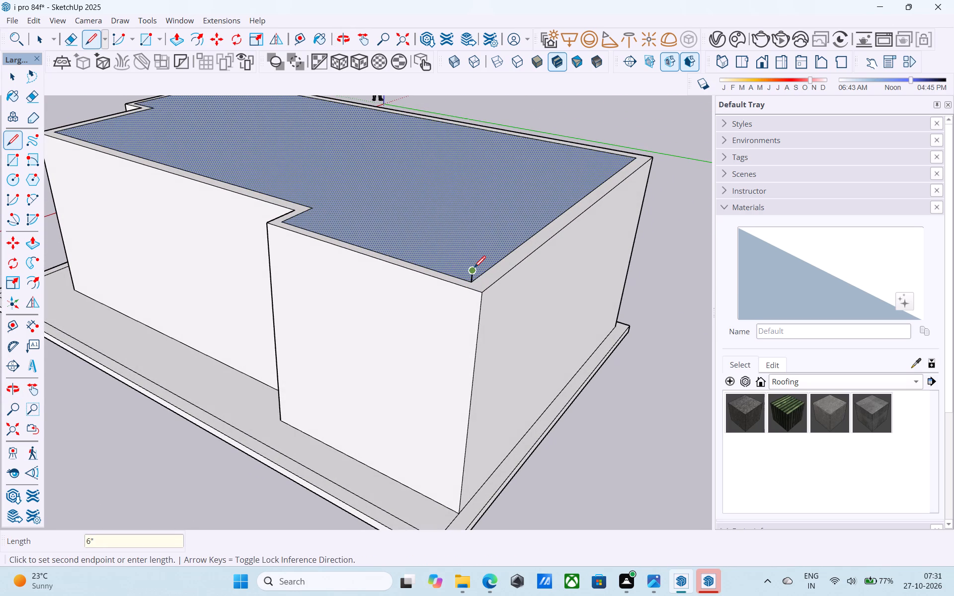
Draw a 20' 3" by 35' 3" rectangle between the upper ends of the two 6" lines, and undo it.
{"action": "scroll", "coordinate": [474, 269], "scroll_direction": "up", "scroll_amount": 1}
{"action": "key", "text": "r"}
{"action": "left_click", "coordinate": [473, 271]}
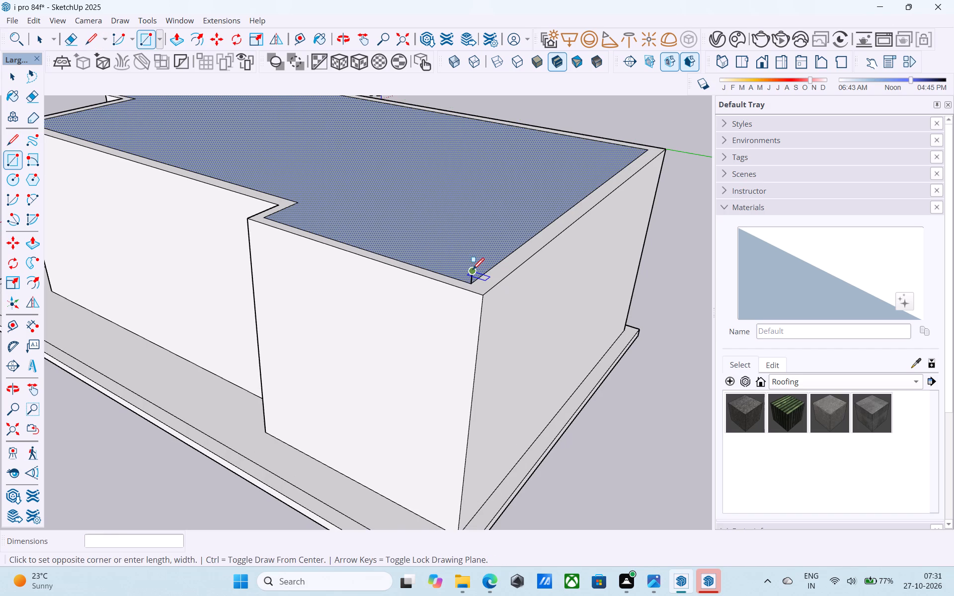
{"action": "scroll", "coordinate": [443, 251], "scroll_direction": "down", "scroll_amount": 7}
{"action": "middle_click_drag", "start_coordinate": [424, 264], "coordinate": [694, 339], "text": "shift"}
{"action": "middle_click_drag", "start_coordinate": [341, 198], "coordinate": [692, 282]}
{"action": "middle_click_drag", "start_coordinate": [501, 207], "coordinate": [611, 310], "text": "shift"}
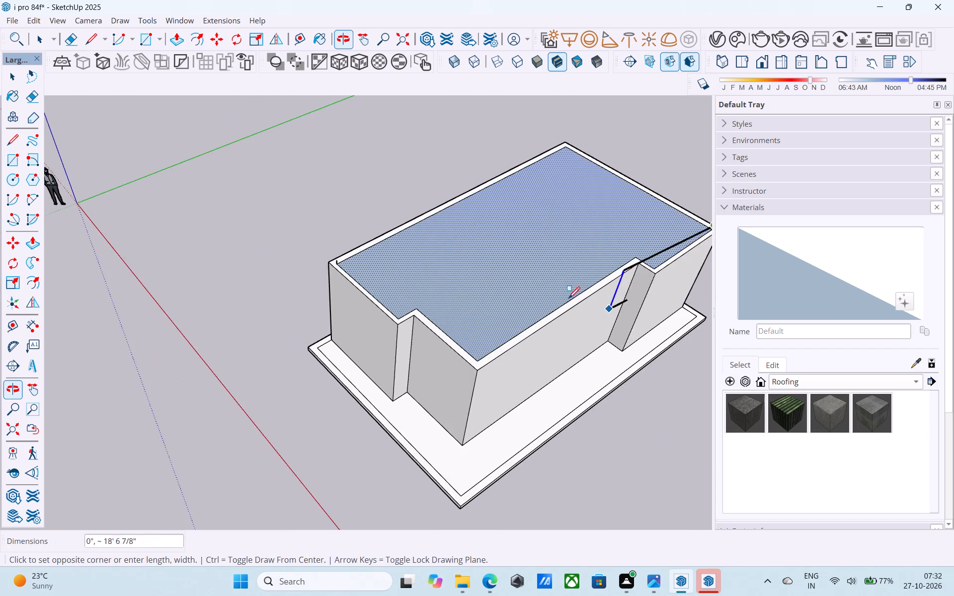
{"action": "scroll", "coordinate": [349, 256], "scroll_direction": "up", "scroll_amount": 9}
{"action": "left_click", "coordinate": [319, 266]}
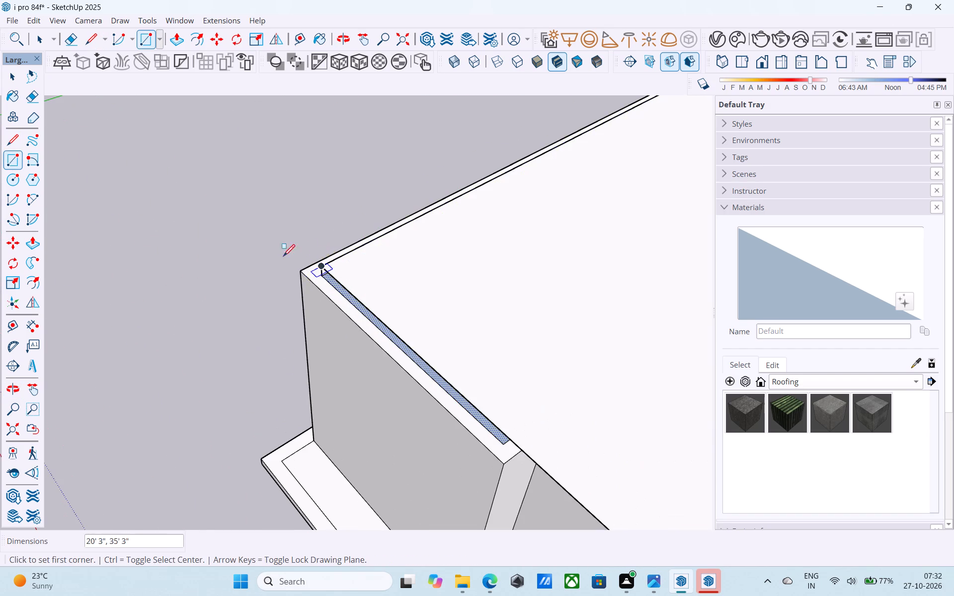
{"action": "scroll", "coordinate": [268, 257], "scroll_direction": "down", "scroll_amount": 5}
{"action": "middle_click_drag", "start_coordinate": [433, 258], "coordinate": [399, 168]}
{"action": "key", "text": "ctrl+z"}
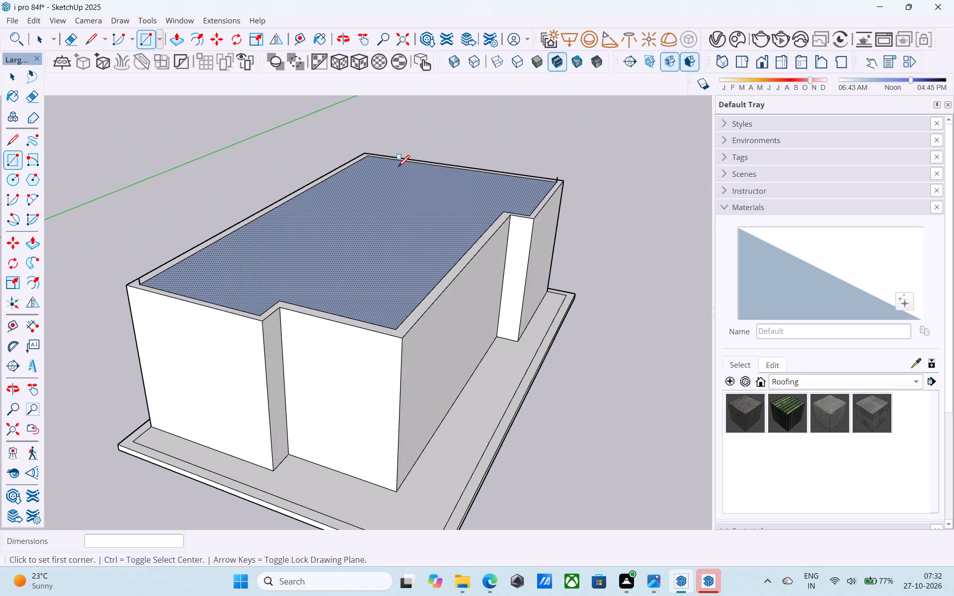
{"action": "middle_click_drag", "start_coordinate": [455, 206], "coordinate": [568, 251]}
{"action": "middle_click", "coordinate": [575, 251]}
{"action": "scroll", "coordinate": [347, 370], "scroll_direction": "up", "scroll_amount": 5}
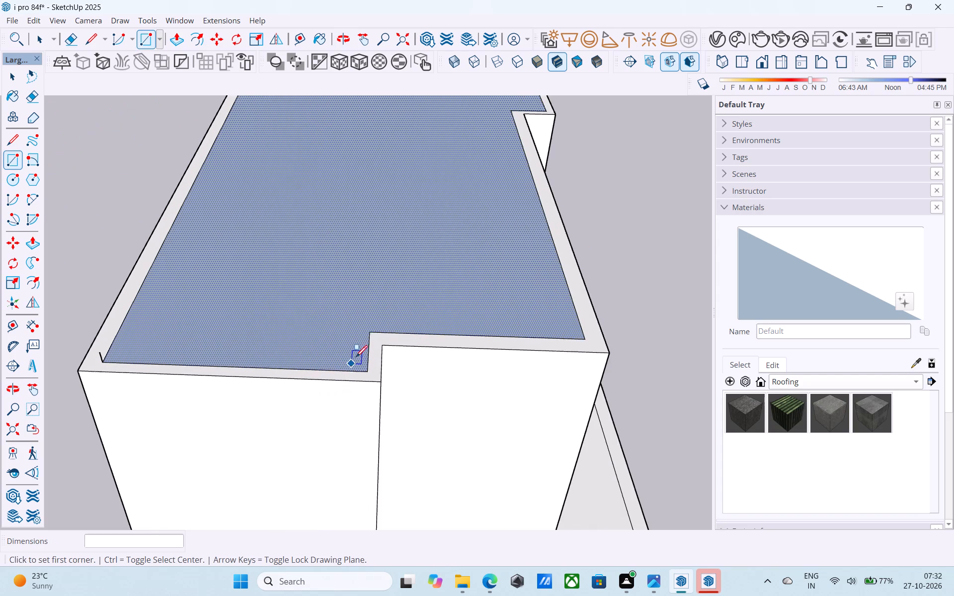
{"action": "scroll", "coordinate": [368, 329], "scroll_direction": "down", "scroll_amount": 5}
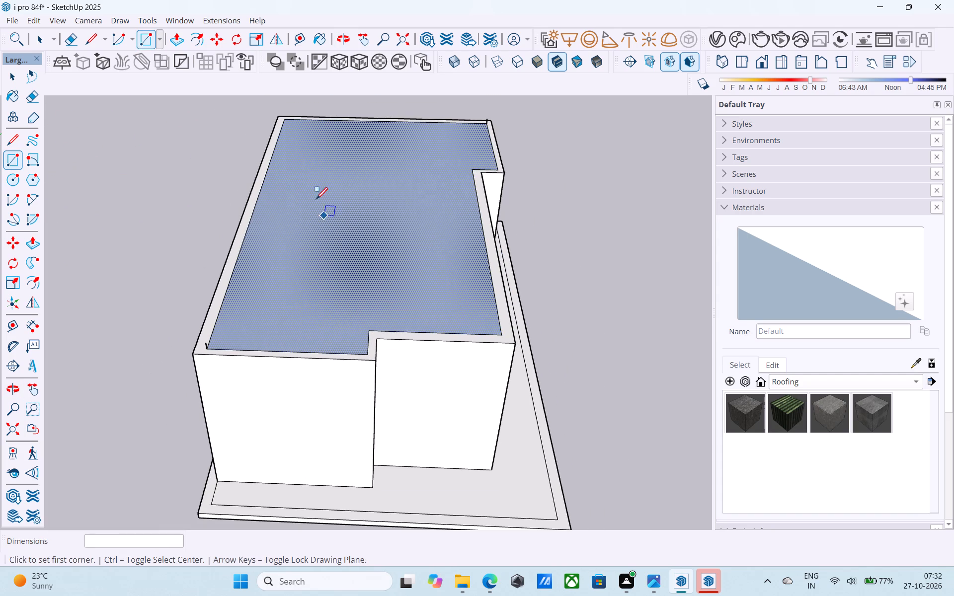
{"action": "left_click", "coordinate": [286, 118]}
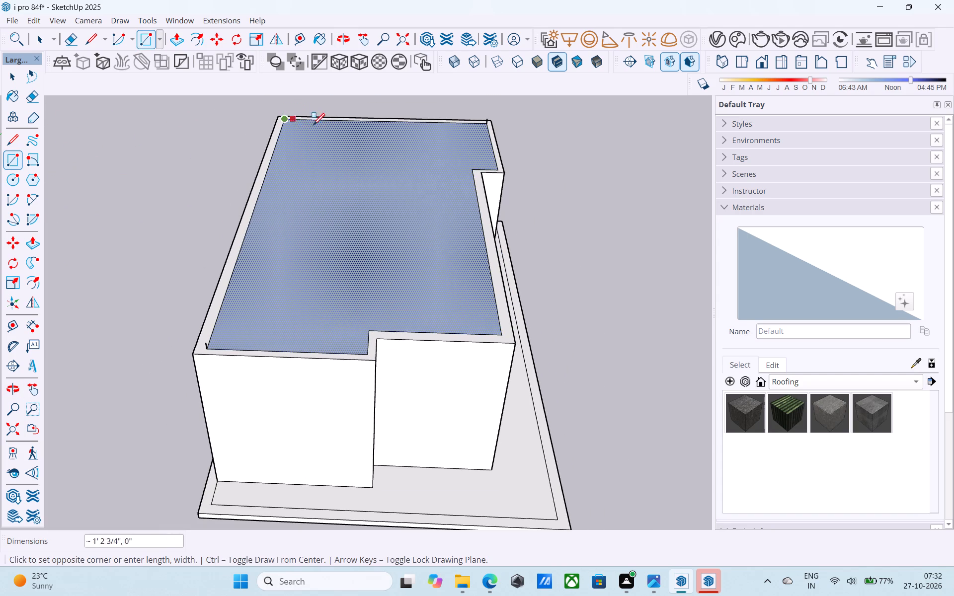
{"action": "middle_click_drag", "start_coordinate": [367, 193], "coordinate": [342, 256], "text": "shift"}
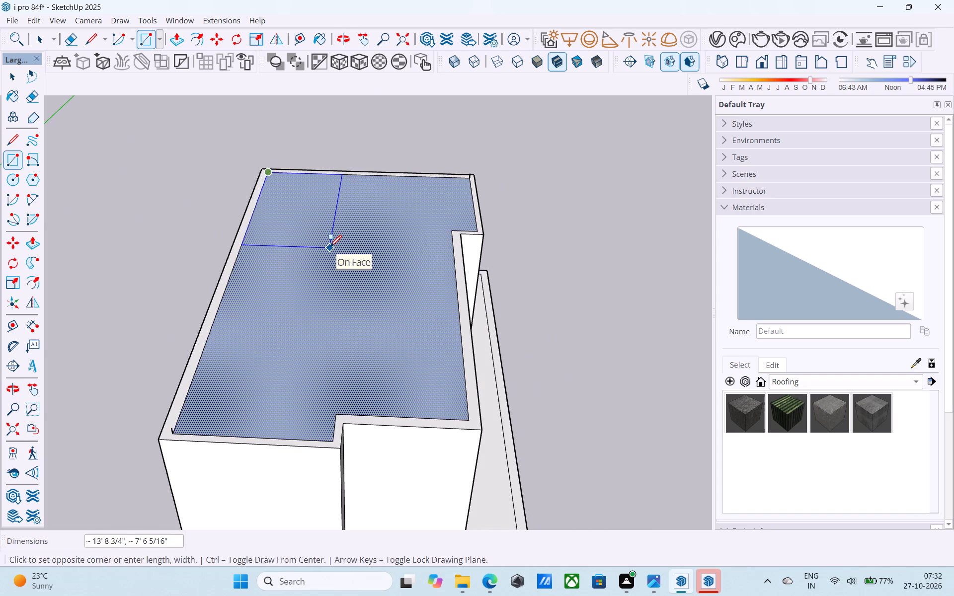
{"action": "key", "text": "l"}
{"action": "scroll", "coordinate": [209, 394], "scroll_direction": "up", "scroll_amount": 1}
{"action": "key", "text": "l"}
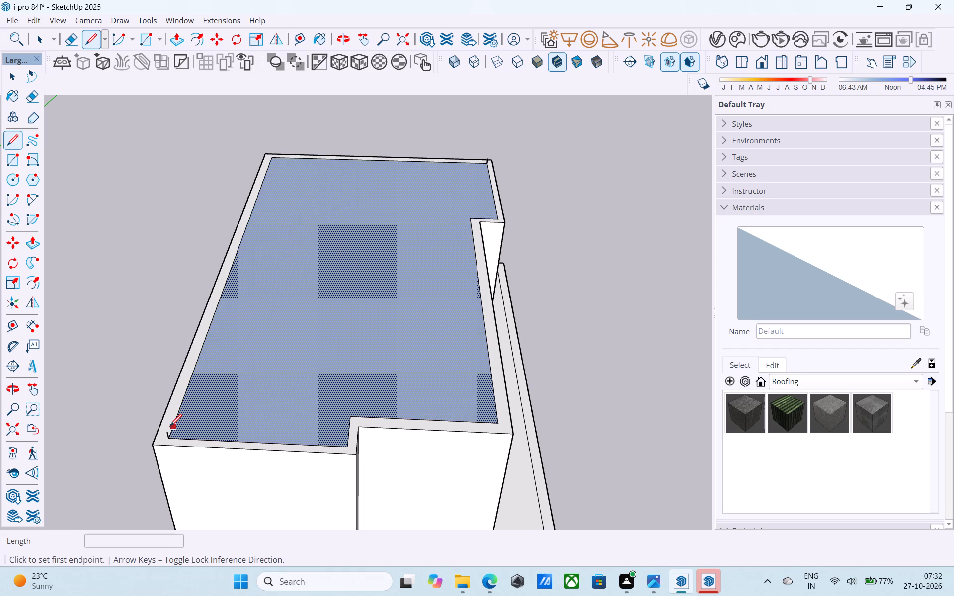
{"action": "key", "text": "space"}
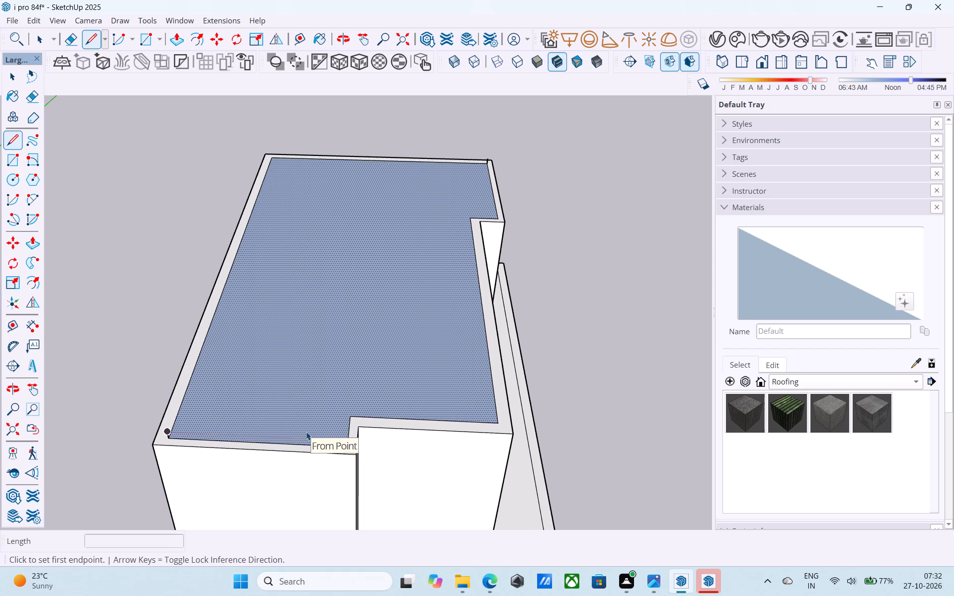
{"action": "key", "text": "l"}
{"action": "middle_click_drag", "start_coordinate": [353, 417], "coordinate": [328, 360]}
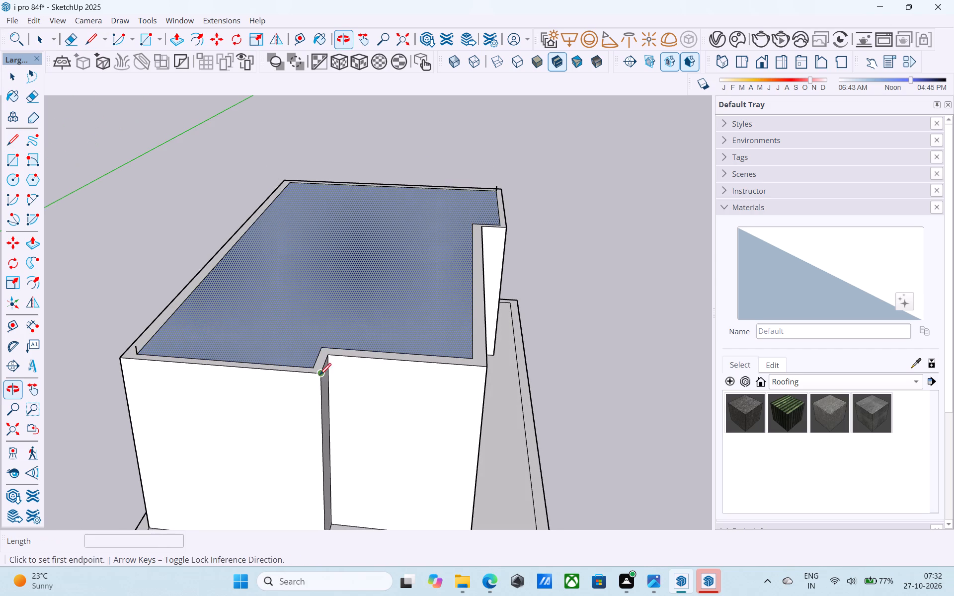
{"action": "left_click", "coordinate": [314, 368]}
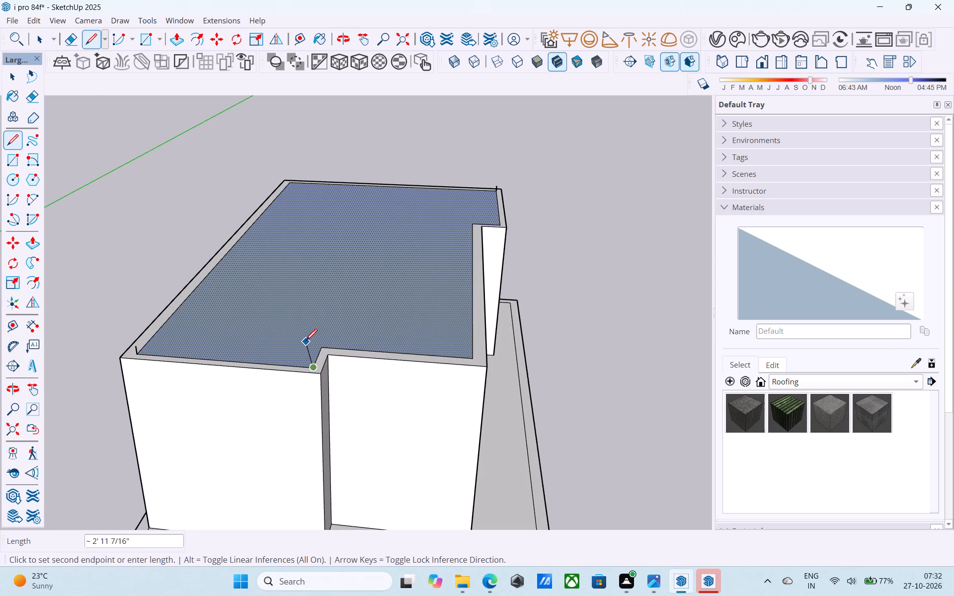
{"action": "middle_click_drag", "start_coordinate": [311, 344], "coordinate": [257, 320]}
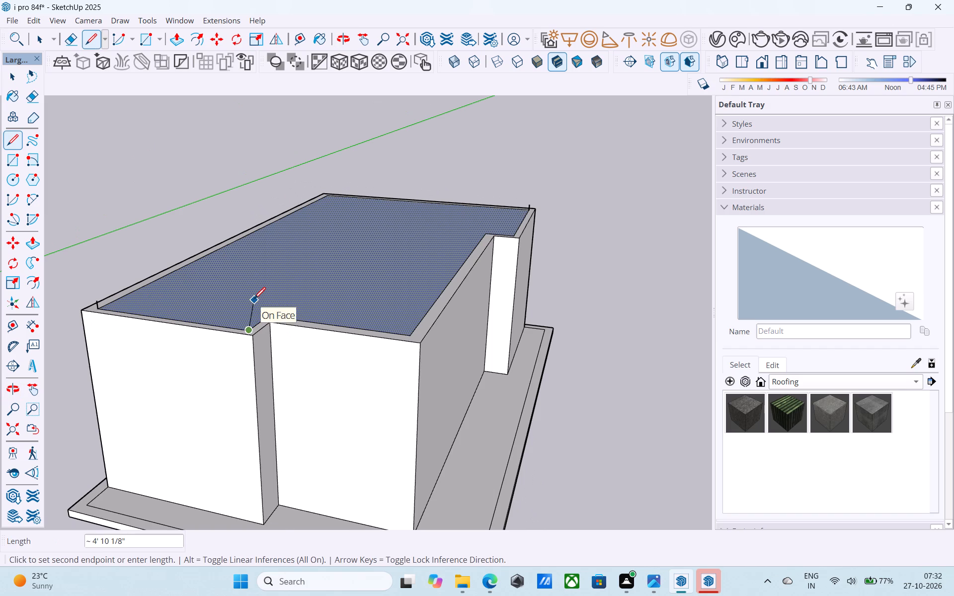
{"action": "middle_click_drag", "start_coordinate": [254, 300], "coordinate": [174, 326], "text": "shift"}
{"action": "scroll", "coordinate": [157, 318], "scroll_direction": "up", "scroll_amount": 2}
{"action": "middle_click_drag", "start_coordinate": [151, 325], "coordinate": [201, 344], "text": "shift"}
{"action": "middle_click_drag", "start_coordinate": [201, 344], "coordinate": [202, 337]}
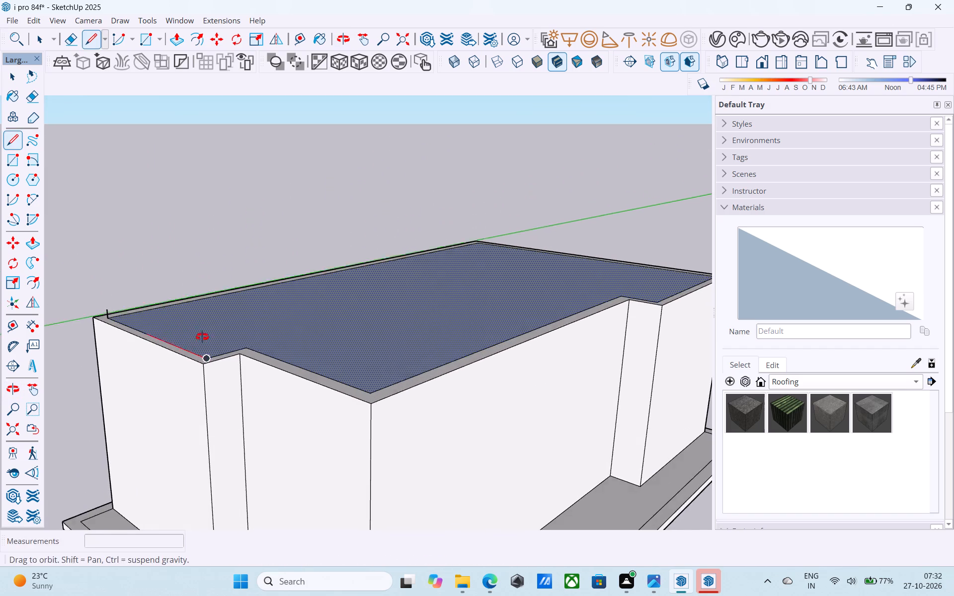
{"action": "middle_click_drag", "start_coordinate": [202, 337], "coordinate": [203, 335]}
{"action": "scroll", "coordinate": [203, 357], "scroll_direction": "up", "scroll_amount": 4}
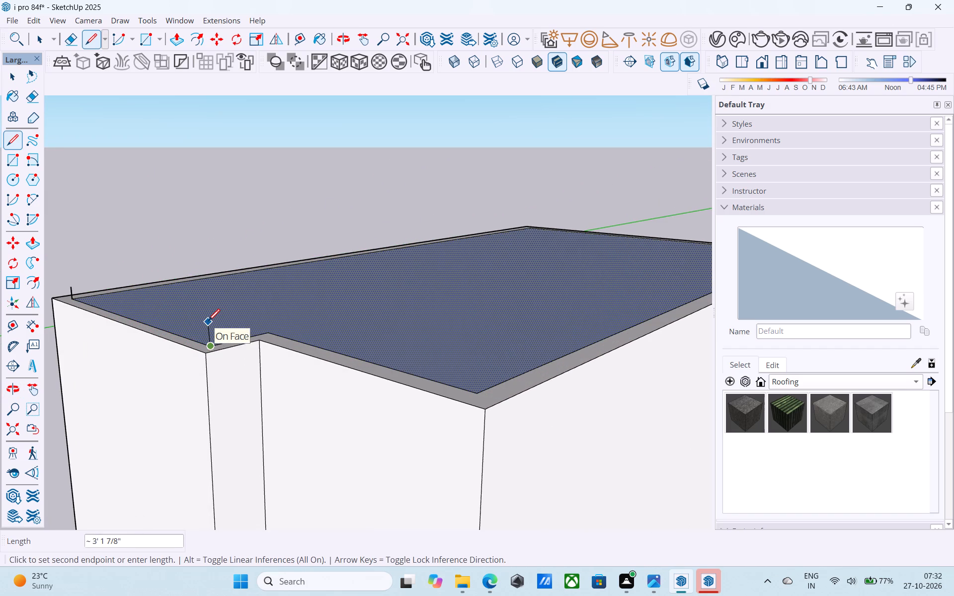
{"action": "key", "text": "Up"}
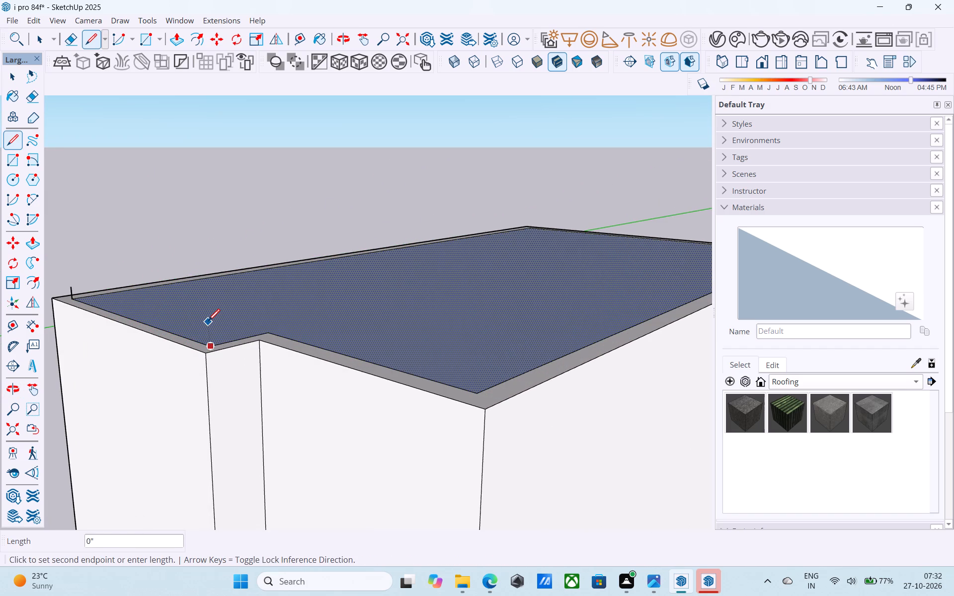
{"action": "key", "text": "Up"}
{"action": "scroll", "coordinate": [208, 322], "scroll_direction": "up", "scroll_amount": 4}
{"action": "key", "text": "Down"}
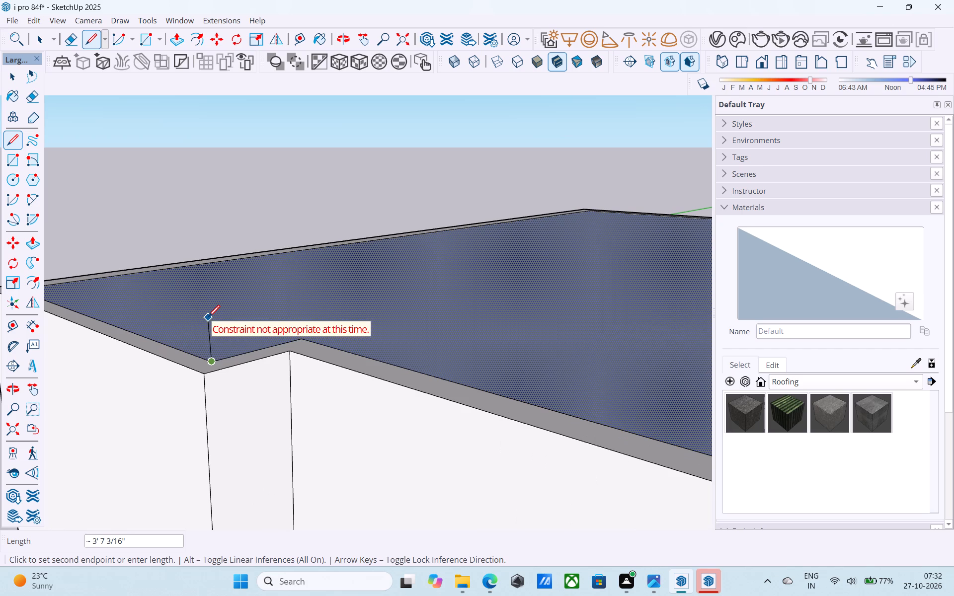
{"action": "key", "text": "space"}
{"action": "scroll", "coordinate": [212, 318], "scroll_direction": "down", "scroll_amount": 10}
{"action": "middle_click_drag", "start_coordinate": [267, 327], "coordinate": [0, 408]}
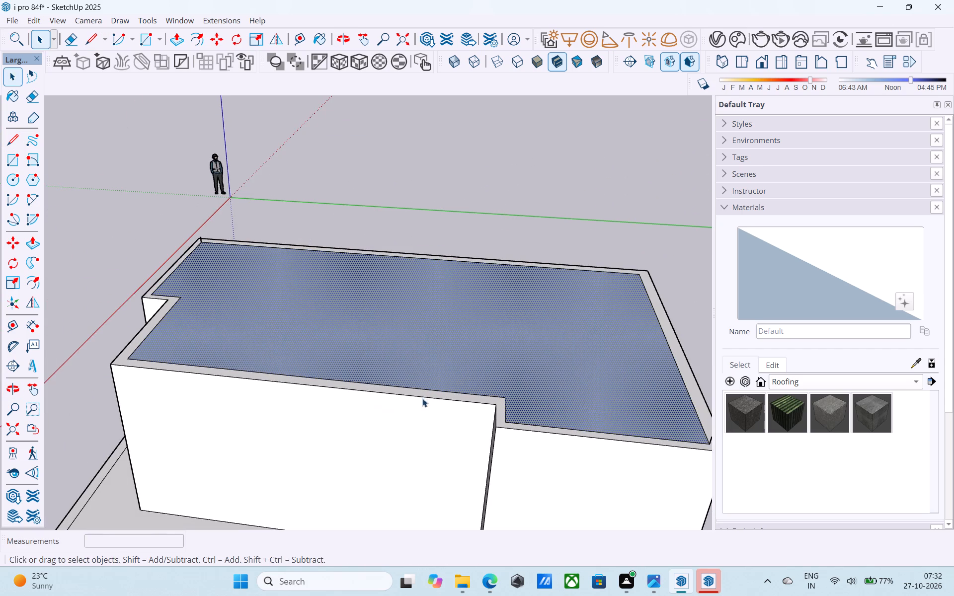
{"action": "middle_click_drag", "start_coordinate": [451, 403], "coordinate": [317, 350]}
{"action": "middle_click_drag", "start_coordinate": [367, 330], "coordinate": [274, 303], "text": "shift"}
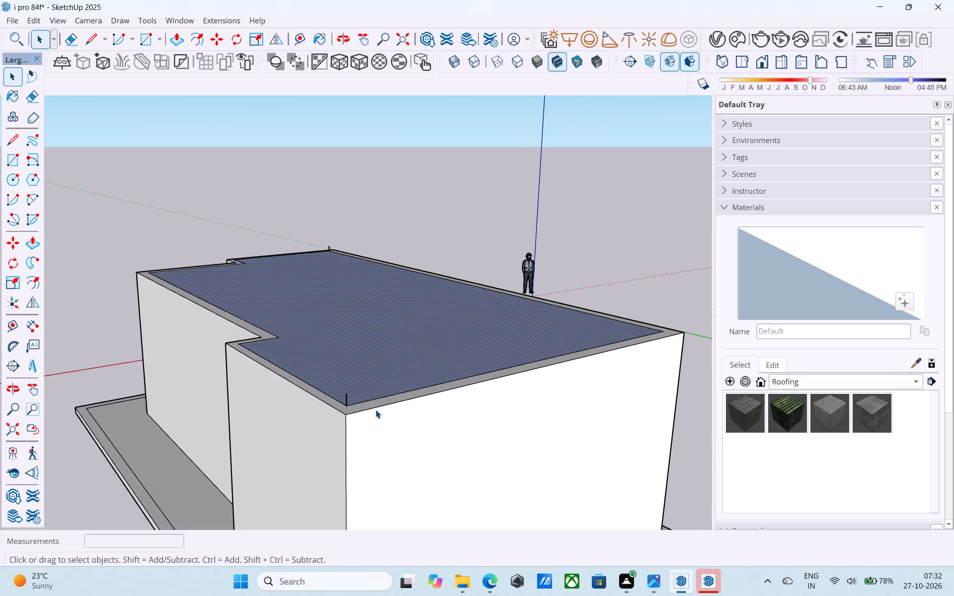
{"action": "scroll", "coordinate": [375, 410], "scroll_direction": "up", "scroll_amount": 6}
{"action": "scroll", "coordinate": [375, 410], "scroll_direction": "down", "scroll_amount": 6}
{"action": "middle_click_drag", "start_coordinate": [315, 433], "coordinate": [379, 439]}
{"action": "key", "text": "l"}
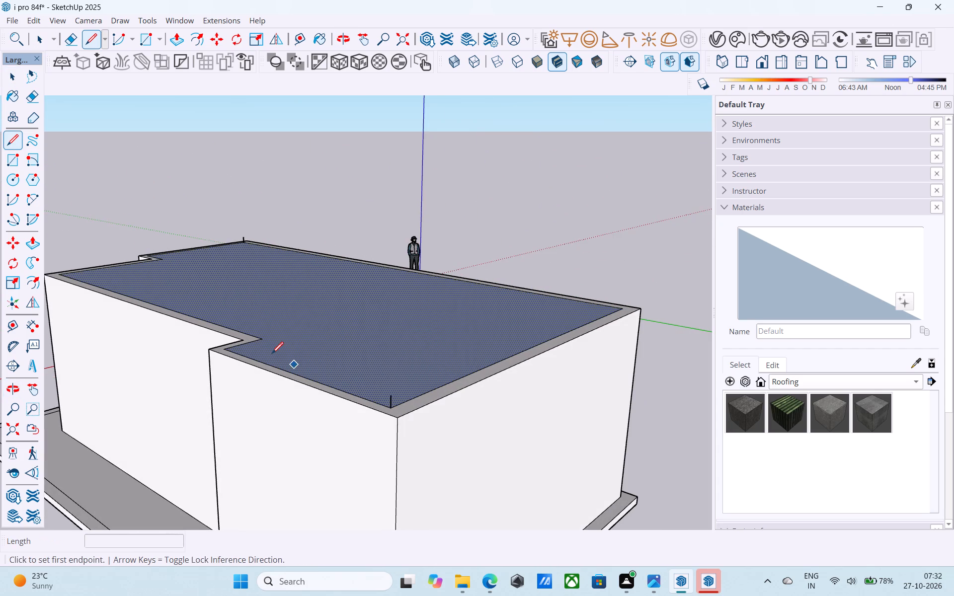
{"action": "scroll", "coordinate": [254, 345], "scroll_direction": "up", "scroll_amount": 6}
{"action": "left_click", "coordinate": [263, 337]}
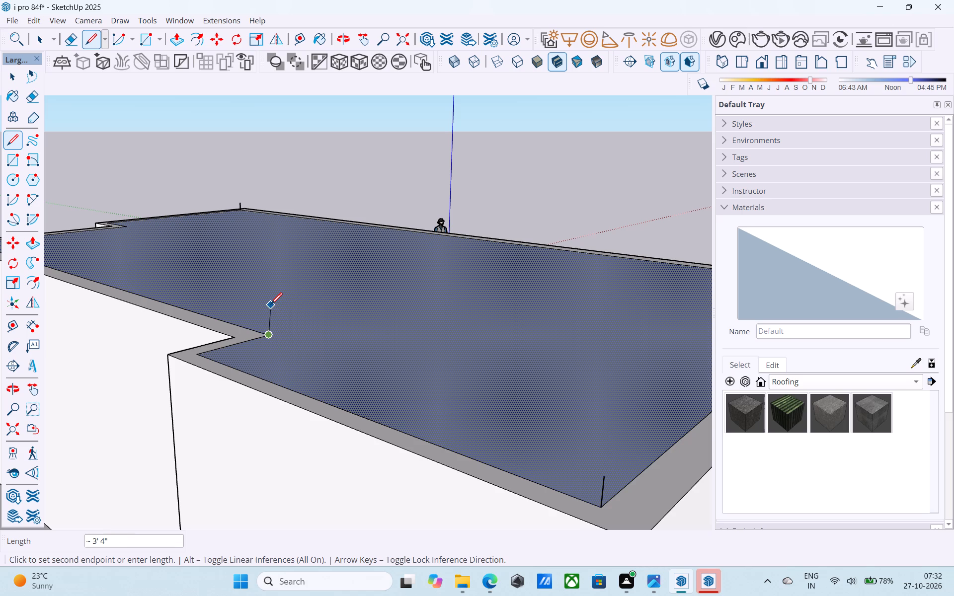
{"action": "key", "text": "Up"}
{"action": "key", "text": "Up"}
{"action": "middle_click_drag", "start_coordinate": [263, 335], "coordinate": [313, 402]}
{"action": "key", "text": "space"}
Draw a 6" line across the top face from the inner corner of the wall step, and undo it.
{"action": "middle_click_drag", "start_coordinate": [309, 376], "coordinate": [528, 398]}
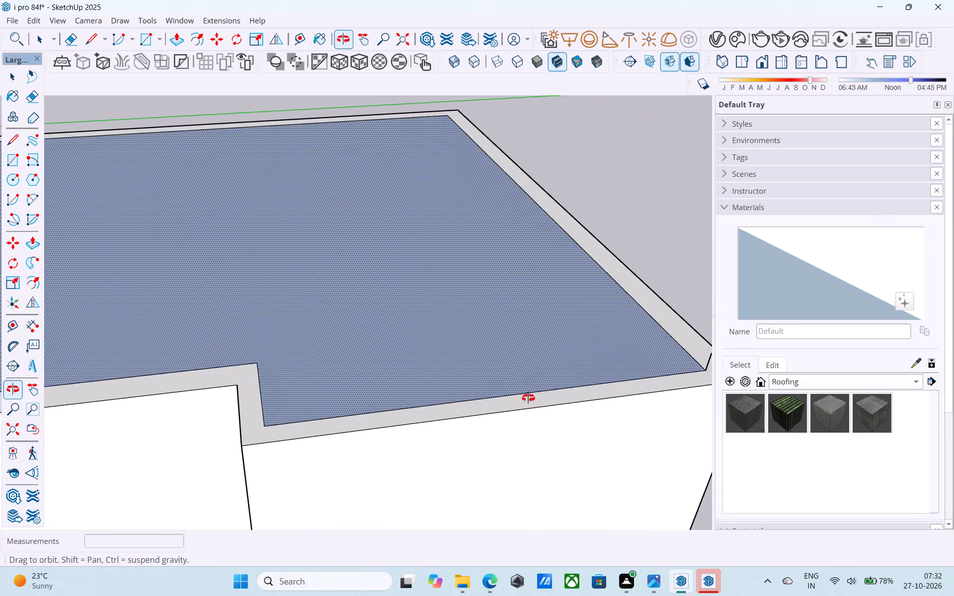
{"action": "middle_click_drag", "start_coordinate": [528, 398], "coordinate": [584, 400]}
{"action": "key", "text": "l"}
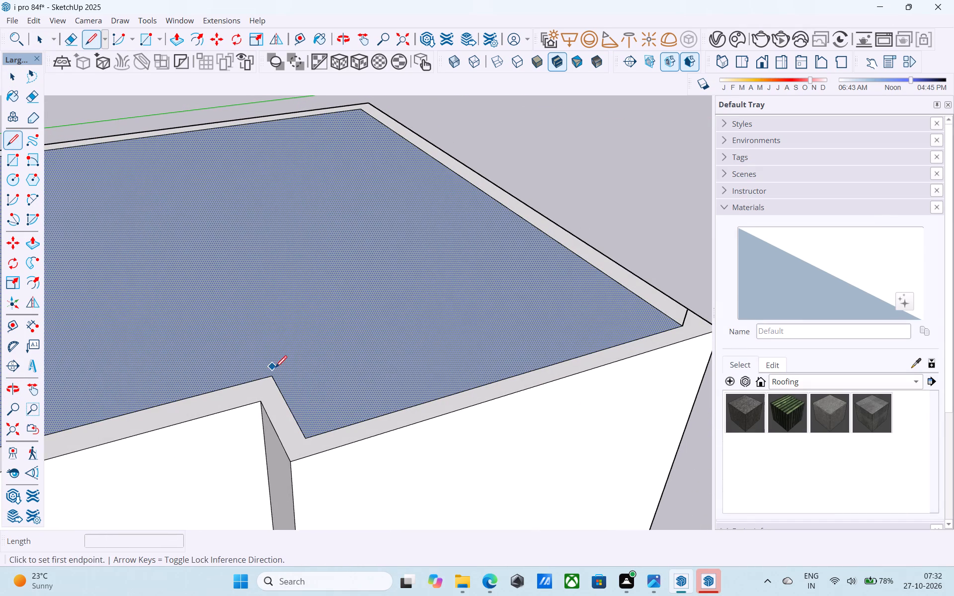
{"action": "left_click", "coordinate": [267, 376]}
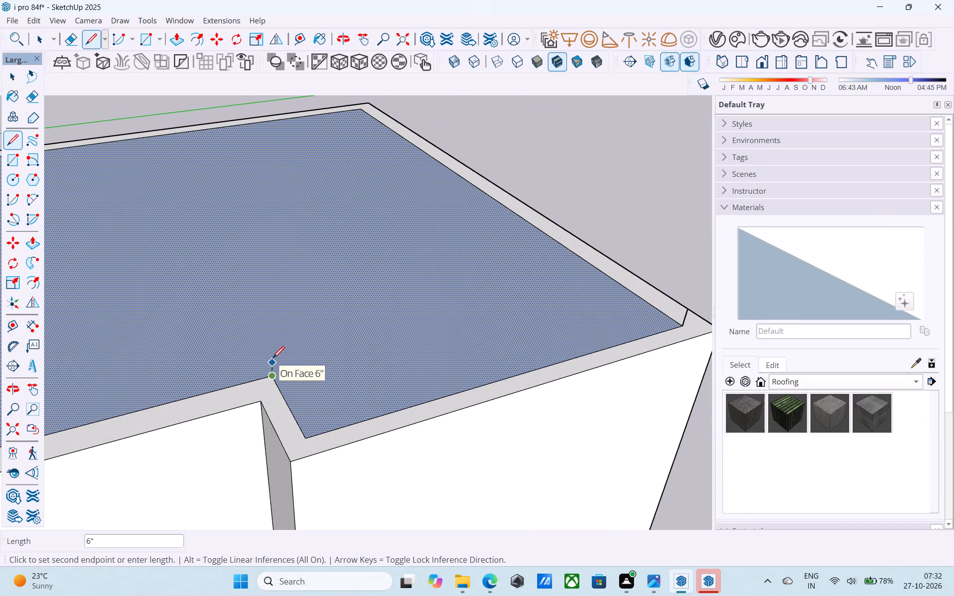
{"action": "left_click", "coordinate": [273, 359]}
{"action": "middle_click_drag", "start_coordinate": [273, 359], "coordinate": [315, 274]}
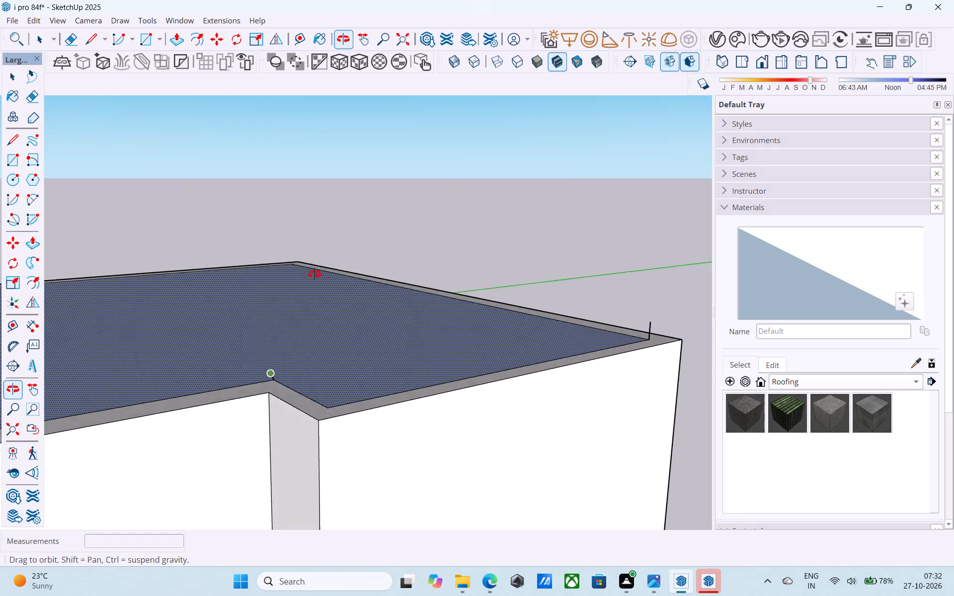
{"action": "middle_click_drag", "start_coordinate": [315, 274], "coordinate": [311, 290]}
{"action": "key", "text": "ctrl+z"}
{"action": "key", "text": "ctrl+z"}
Draw a 6" vertical line up from the top face's inner corner at the far end of the unstepped long edge, away from the axes origin.
{"action": "scroll", "coordinate": [301, 311], "scroll_direction": "down", "scroll_amount": 5}
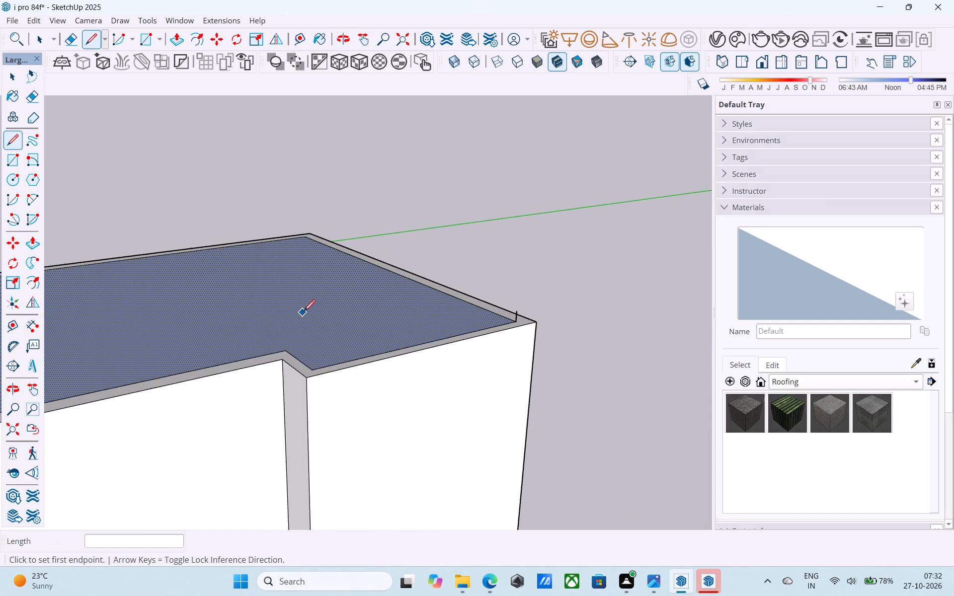
{"action": "scroll", "coordinate": [304, 312], "scroll_direction": "down", "scroll_amount": 3}
{"action": "middle_click_drag", "start_coordinate": [316, 344], "coordinate": [469, 382]}
{"action": "middle_click", "coordinate": [469, 382]}
{"action": "middle_click_drag", "start_coordinate": [447, 391], "coordinate": [180, 396]}
{"action": "middle_click_drag", "start_coordinate": [183, 396], "coordinate": [83, 382]}
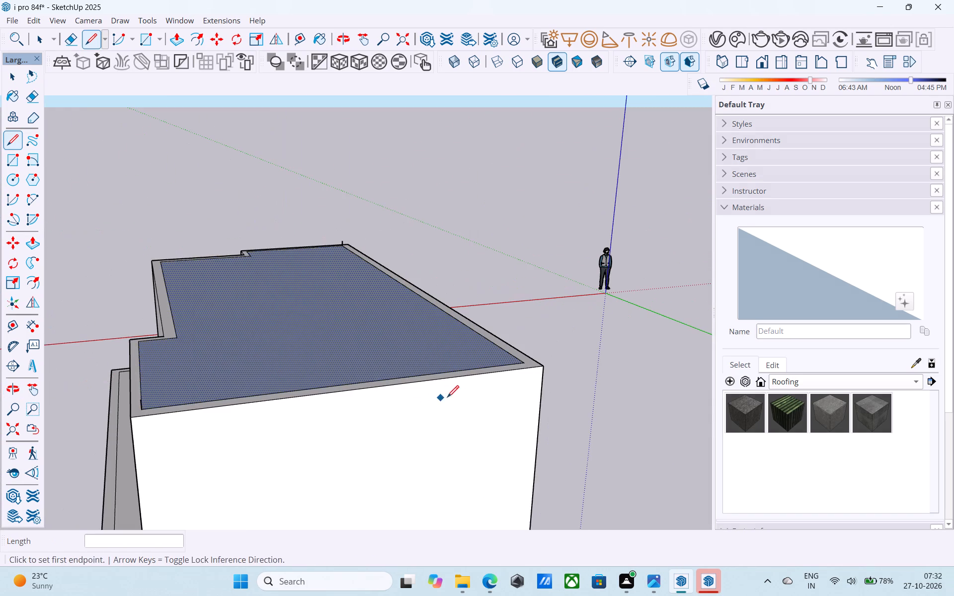
{"action": "middle_click_drag", "start_coordinate": [518, 383], "coordinate": [452, 424]}
{"action": "scroll", "coordinate": [450, 418], "scroll_direction": "up", "scroll_amount": 3}
{"action": "left_click", "coordinate": [438, 428]}
{"action": "middle_click_drag", "start_coordinate": [438, 410], "coordinate": [436, 402]}
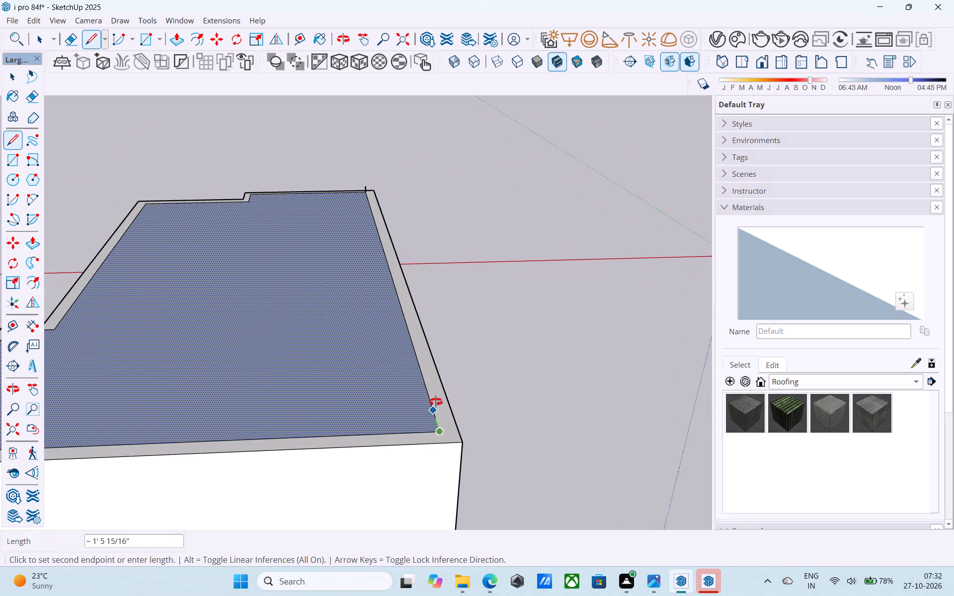
{"action": "middle_click_drag", "start_coordinate": [436, 402], "coordinate": [406, 444]}
{"action": "middle_click_drag", "start_coordinate": [389, 432], "coordinate": [547, 420]}
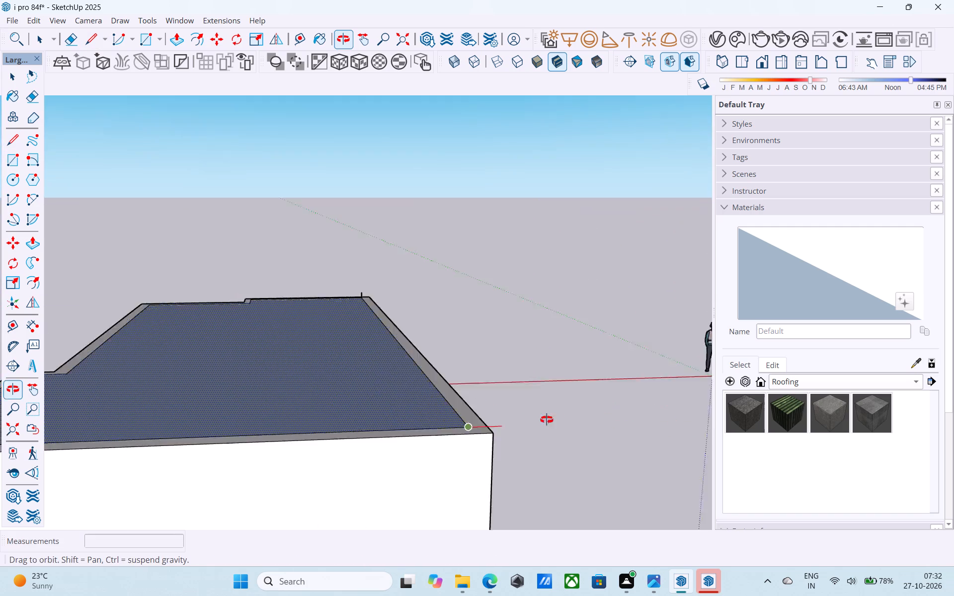
{"action": "middle_click_drag", "start_coordinate": [547, 420], "coordinate": [758, 429]}
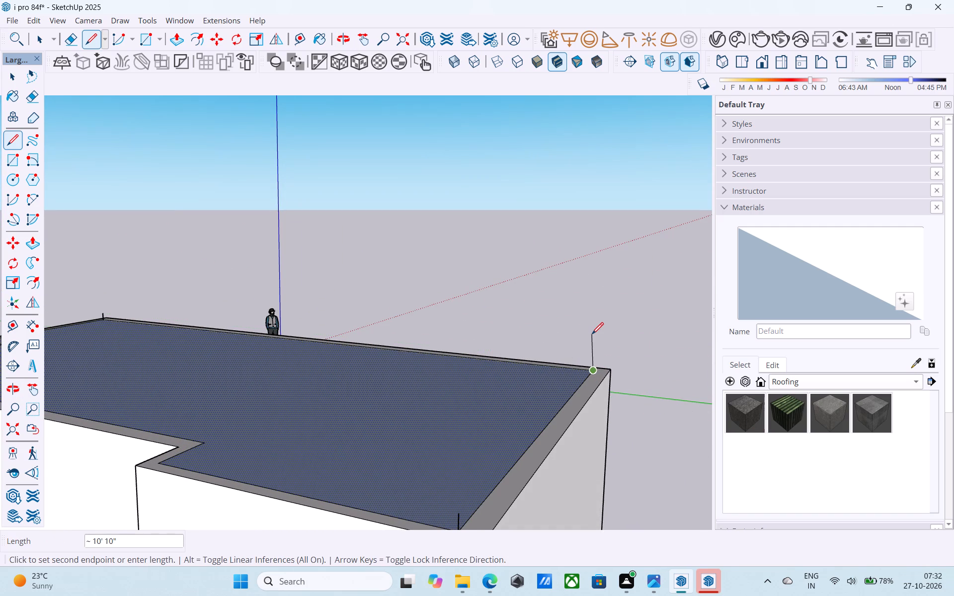
{"action": "middle_click_drag", "start_coordinate": [592, 335], "coordinate": [569, 419]}
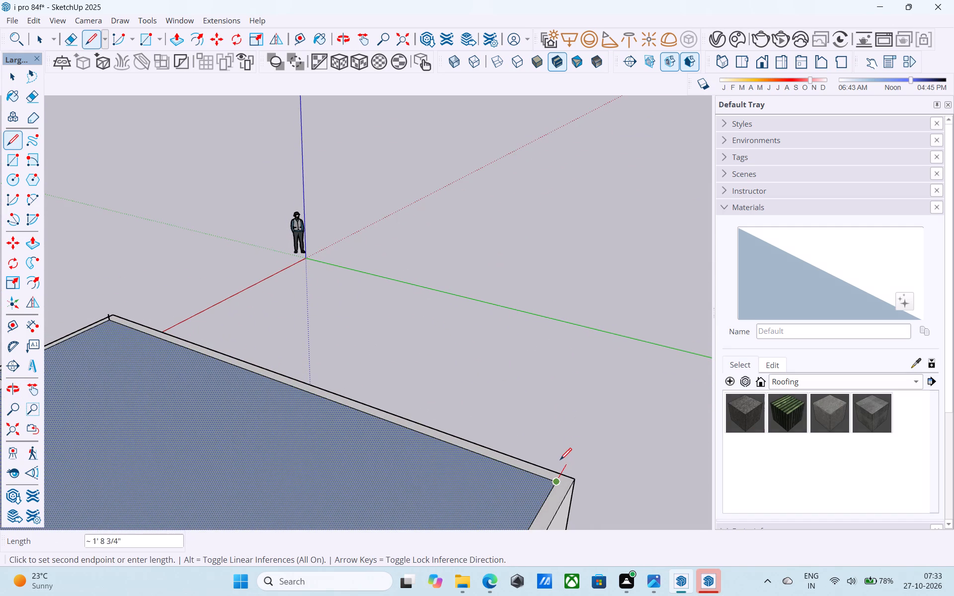
{"action": "middle_click_drag", "start_coordinate": [560, 461], "coordinate": [577, 377]}
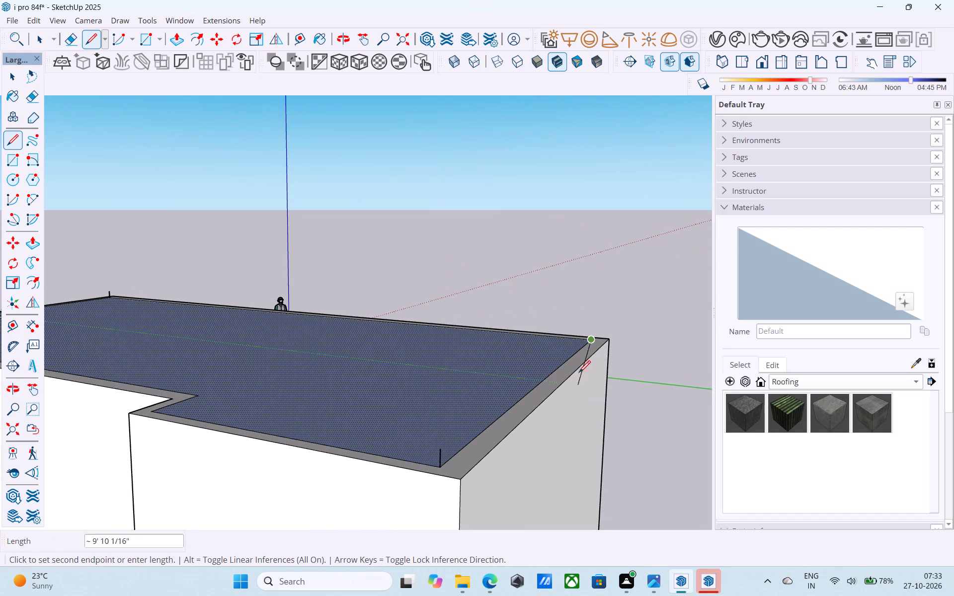
{"action": "key", "text": "Left"}
{"action": "key", "text": "Right"}
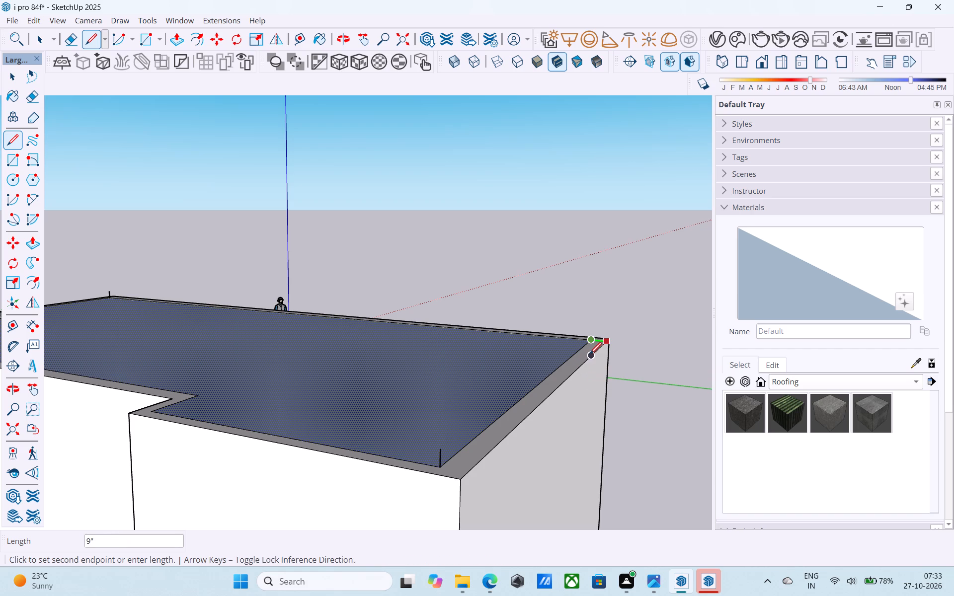
{"action": "key", "text": "Up"}
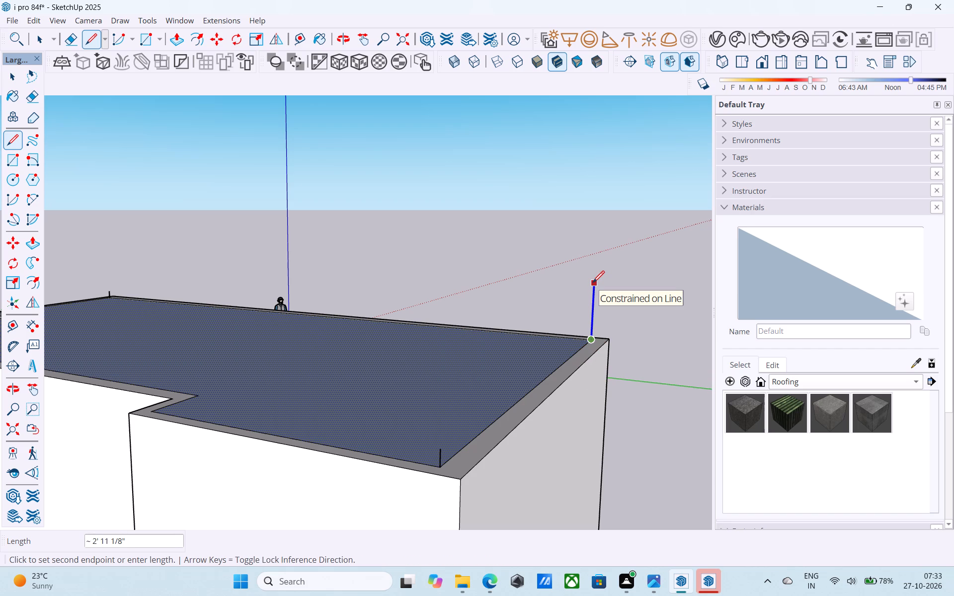
{"action": "key", "text": "6"}
{"action": "key", "text": "shift+quotedbl"}
{"action": "key", "text": "Return"}
{"action": "key", "text": "space"}
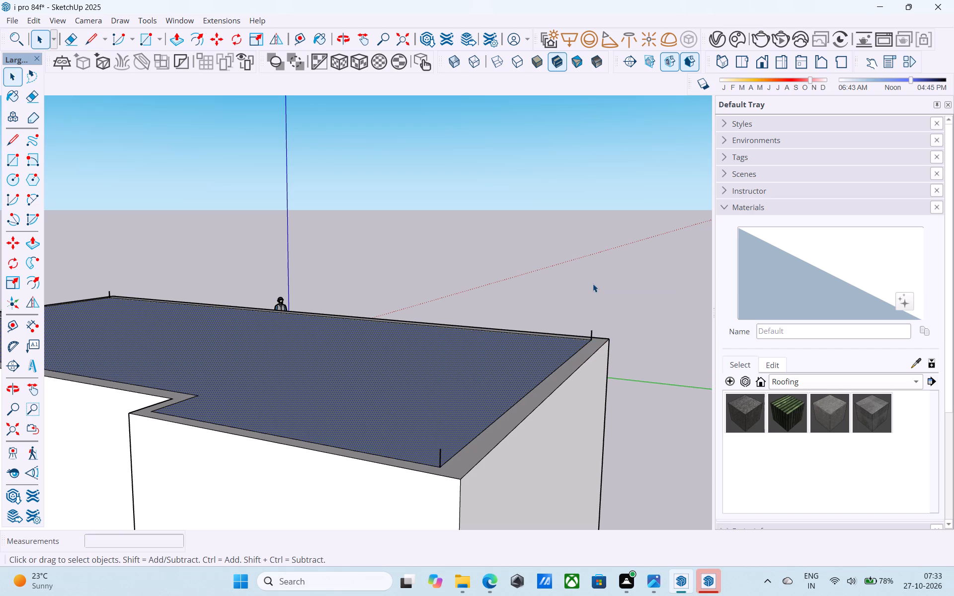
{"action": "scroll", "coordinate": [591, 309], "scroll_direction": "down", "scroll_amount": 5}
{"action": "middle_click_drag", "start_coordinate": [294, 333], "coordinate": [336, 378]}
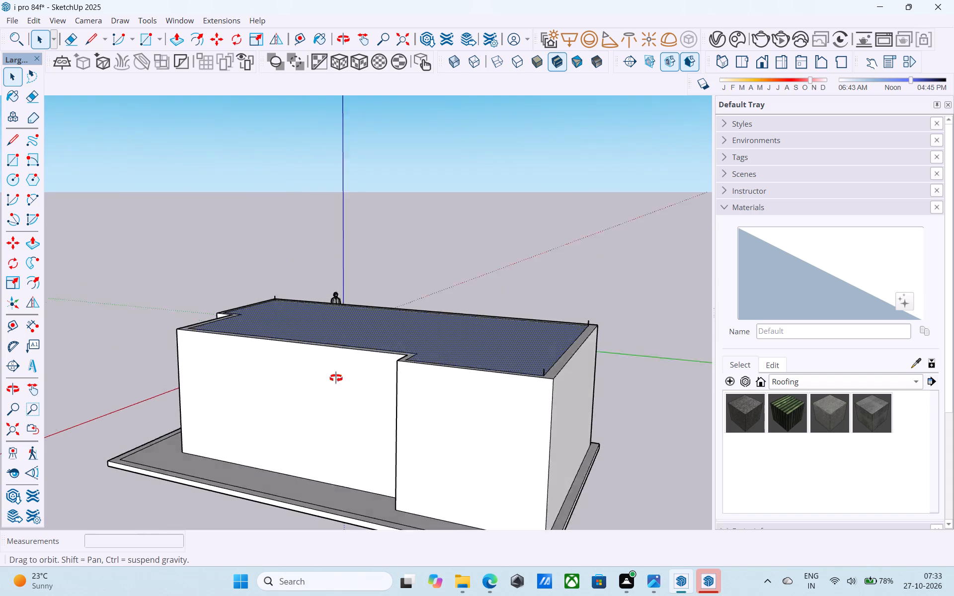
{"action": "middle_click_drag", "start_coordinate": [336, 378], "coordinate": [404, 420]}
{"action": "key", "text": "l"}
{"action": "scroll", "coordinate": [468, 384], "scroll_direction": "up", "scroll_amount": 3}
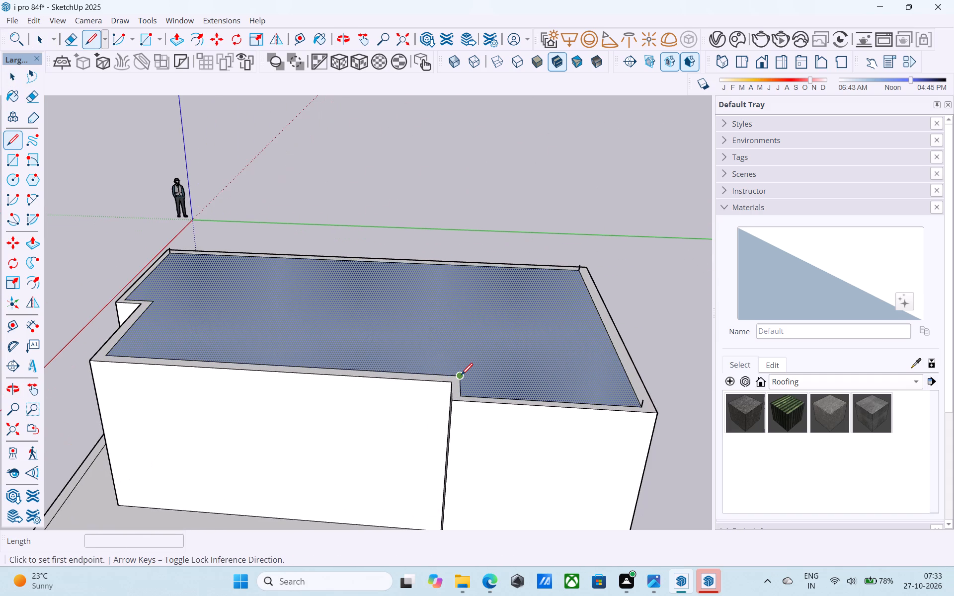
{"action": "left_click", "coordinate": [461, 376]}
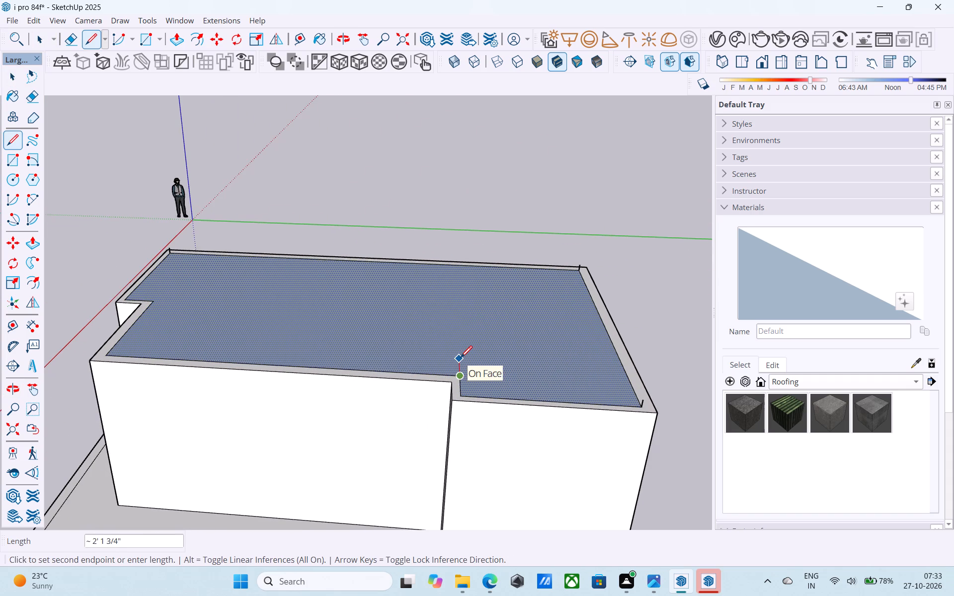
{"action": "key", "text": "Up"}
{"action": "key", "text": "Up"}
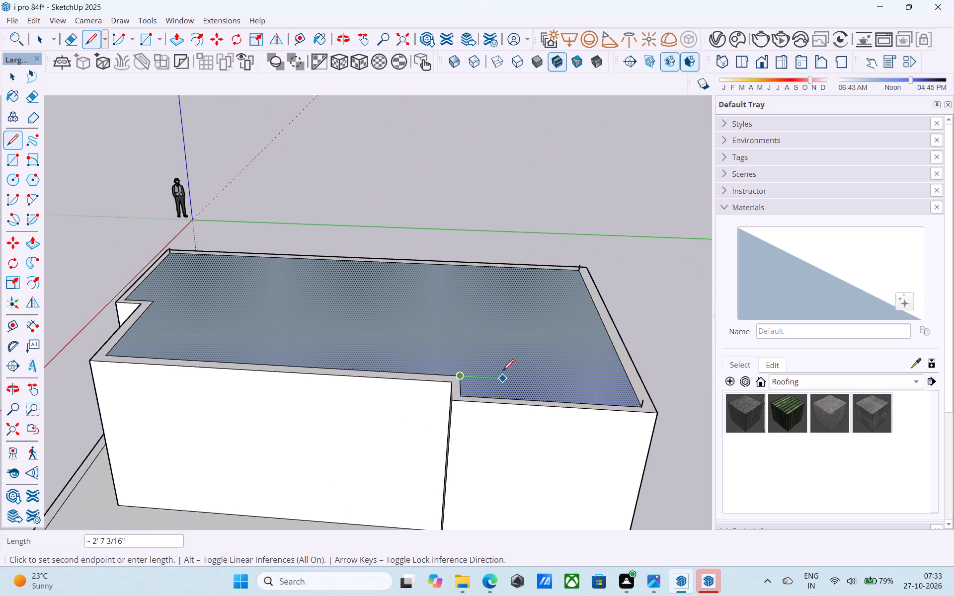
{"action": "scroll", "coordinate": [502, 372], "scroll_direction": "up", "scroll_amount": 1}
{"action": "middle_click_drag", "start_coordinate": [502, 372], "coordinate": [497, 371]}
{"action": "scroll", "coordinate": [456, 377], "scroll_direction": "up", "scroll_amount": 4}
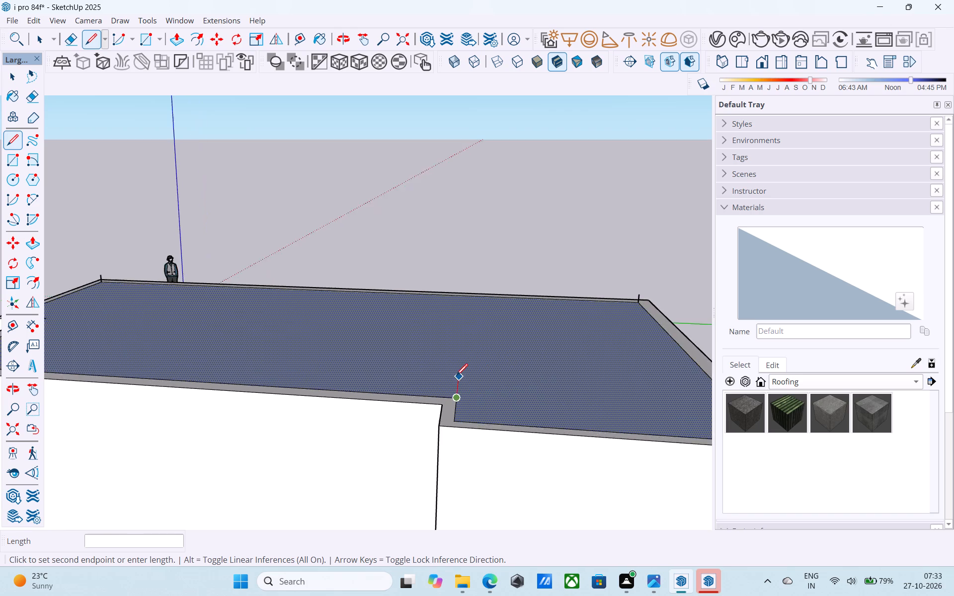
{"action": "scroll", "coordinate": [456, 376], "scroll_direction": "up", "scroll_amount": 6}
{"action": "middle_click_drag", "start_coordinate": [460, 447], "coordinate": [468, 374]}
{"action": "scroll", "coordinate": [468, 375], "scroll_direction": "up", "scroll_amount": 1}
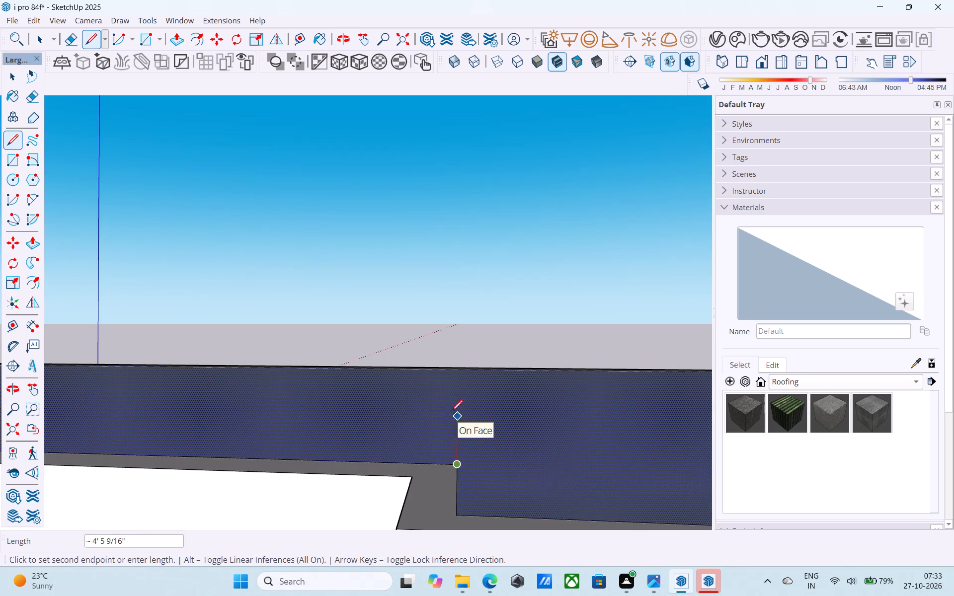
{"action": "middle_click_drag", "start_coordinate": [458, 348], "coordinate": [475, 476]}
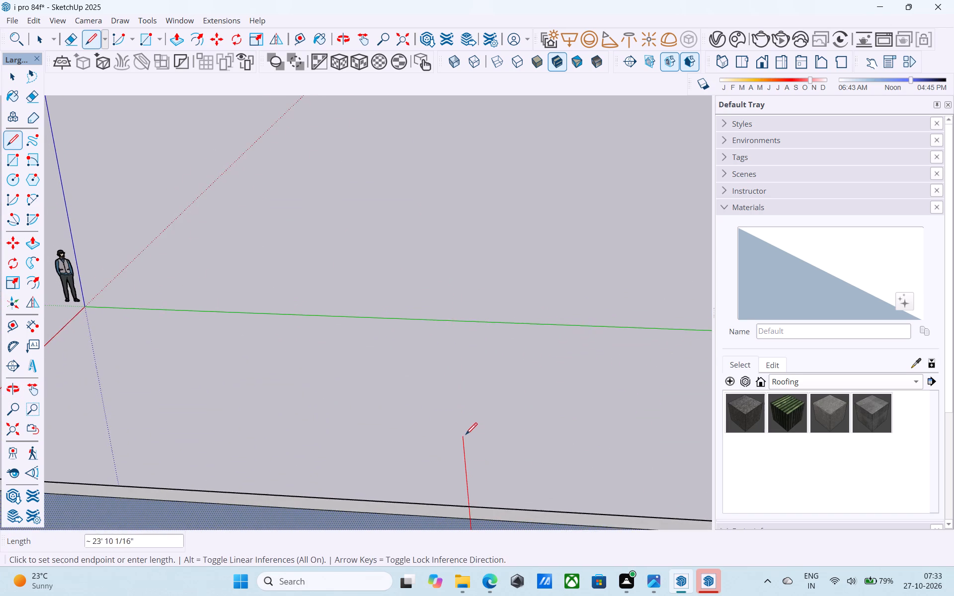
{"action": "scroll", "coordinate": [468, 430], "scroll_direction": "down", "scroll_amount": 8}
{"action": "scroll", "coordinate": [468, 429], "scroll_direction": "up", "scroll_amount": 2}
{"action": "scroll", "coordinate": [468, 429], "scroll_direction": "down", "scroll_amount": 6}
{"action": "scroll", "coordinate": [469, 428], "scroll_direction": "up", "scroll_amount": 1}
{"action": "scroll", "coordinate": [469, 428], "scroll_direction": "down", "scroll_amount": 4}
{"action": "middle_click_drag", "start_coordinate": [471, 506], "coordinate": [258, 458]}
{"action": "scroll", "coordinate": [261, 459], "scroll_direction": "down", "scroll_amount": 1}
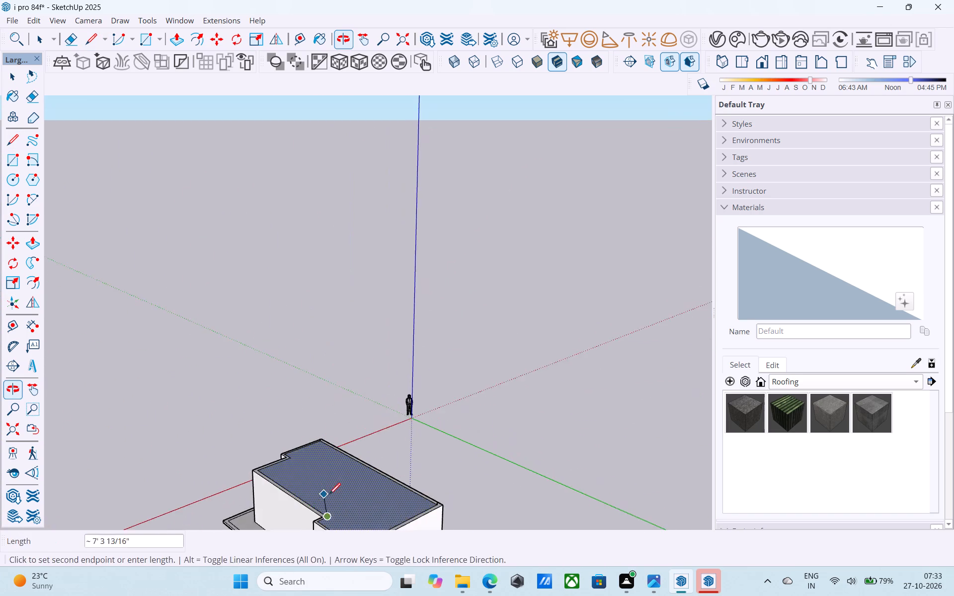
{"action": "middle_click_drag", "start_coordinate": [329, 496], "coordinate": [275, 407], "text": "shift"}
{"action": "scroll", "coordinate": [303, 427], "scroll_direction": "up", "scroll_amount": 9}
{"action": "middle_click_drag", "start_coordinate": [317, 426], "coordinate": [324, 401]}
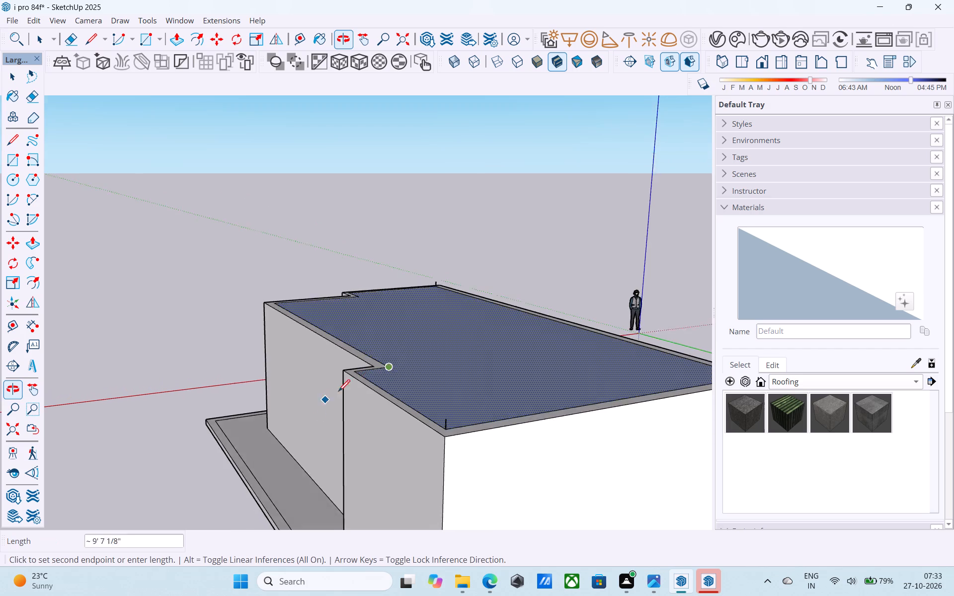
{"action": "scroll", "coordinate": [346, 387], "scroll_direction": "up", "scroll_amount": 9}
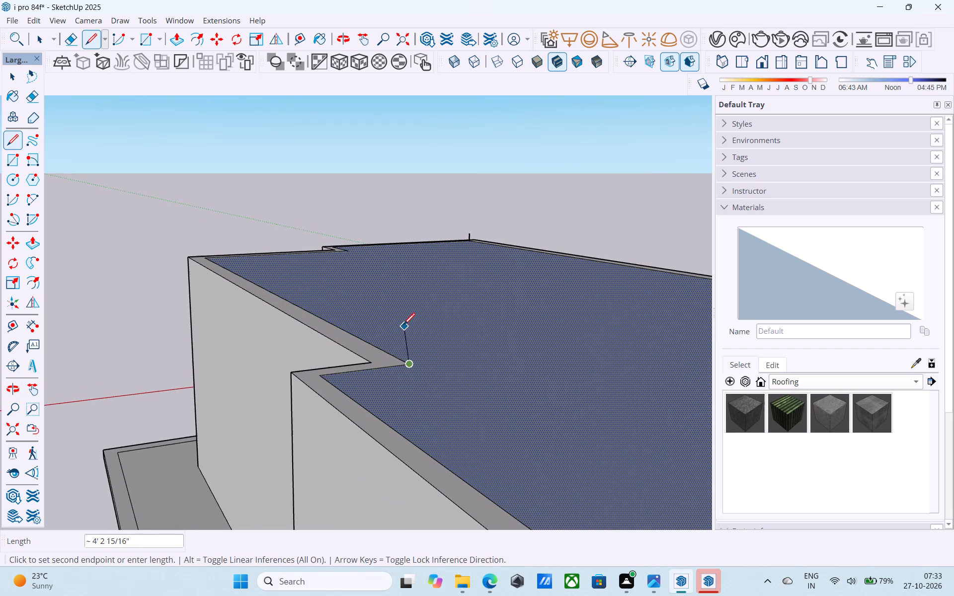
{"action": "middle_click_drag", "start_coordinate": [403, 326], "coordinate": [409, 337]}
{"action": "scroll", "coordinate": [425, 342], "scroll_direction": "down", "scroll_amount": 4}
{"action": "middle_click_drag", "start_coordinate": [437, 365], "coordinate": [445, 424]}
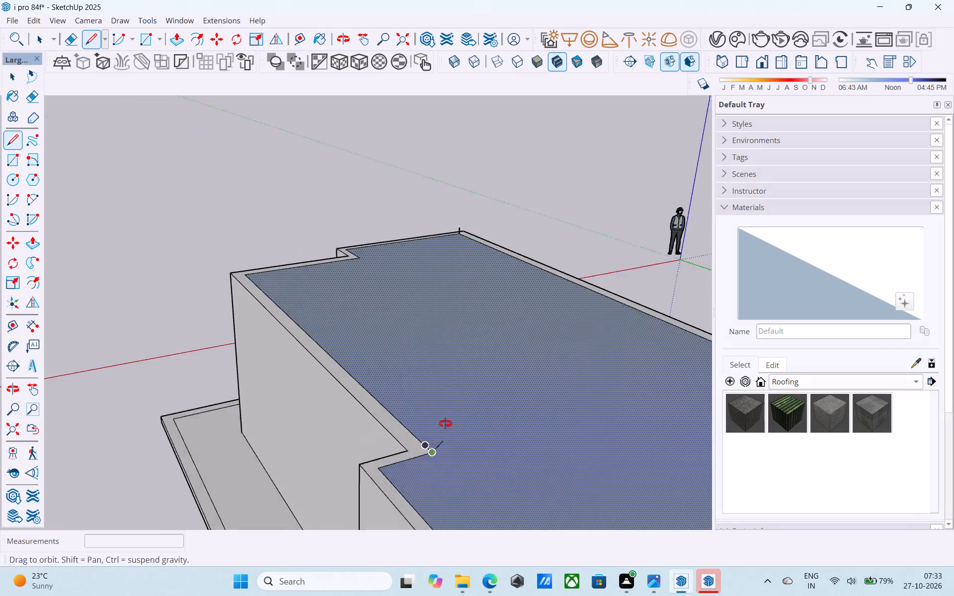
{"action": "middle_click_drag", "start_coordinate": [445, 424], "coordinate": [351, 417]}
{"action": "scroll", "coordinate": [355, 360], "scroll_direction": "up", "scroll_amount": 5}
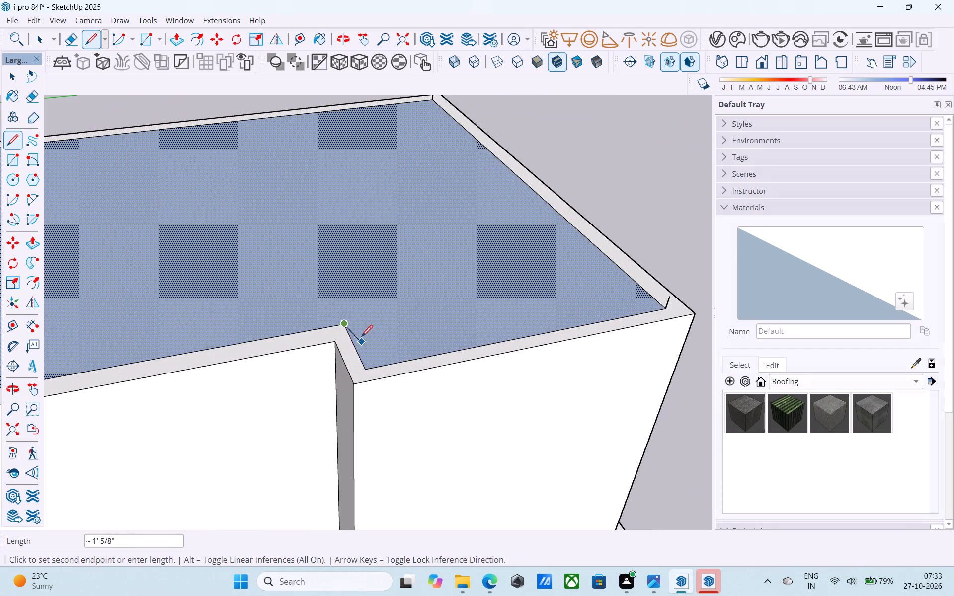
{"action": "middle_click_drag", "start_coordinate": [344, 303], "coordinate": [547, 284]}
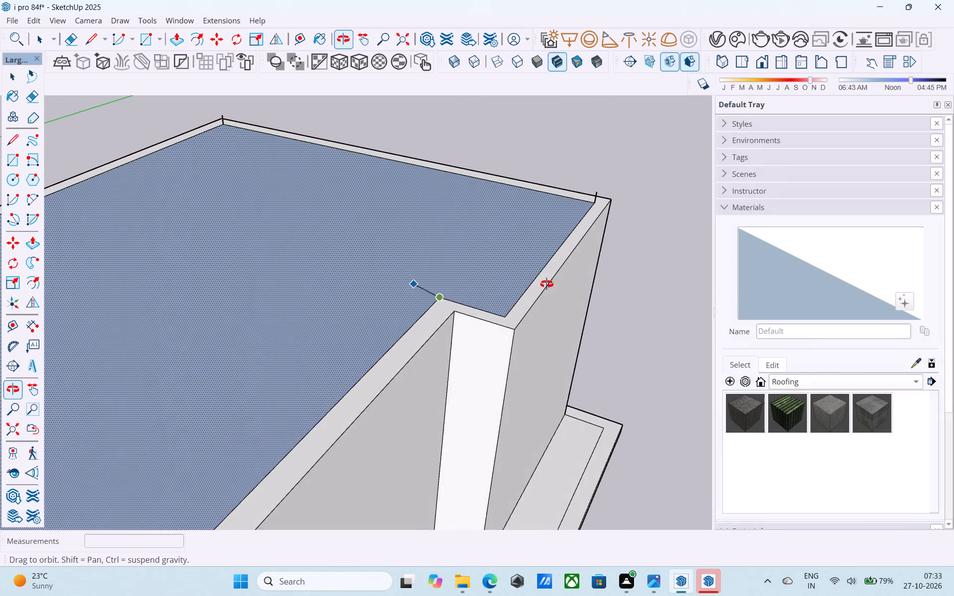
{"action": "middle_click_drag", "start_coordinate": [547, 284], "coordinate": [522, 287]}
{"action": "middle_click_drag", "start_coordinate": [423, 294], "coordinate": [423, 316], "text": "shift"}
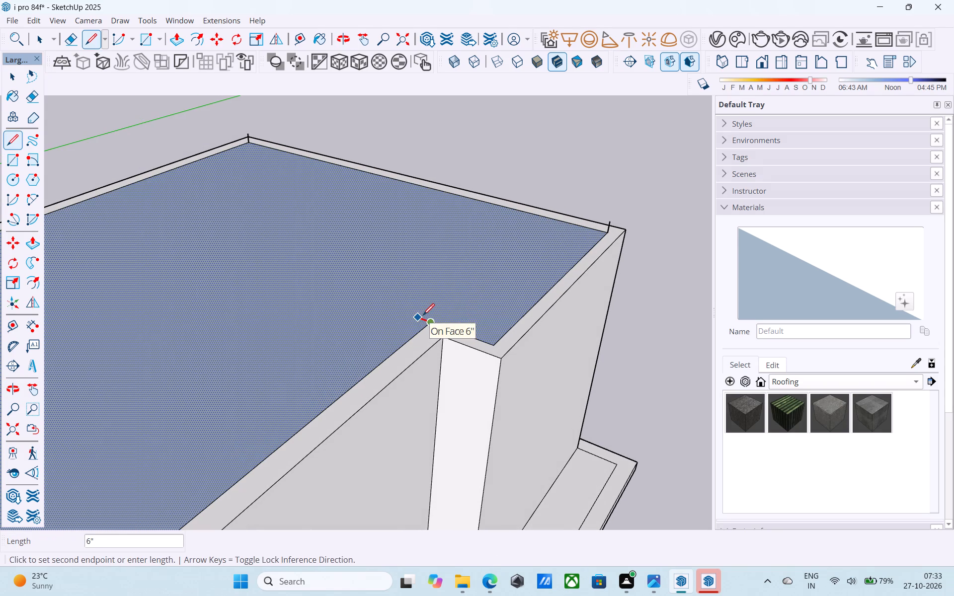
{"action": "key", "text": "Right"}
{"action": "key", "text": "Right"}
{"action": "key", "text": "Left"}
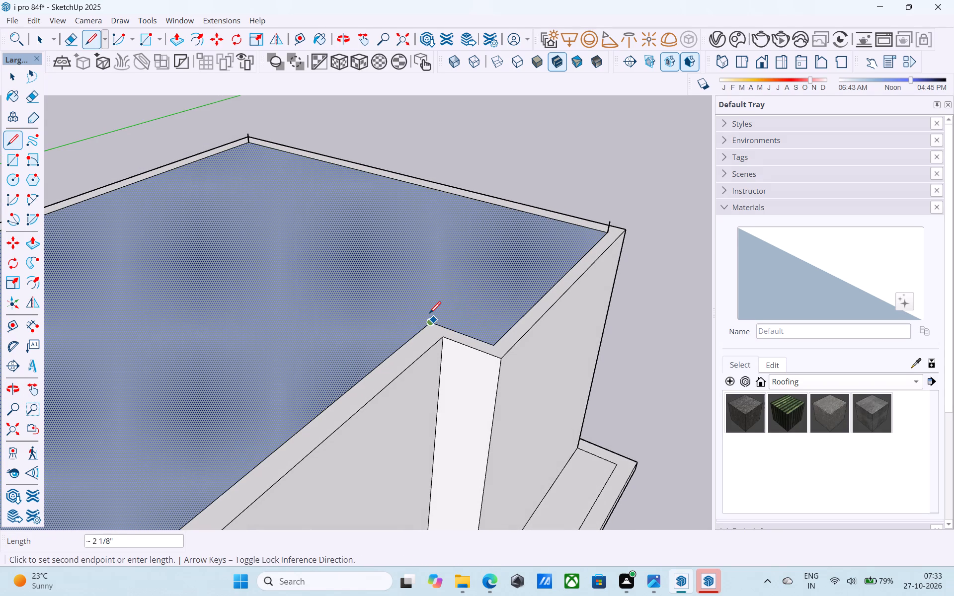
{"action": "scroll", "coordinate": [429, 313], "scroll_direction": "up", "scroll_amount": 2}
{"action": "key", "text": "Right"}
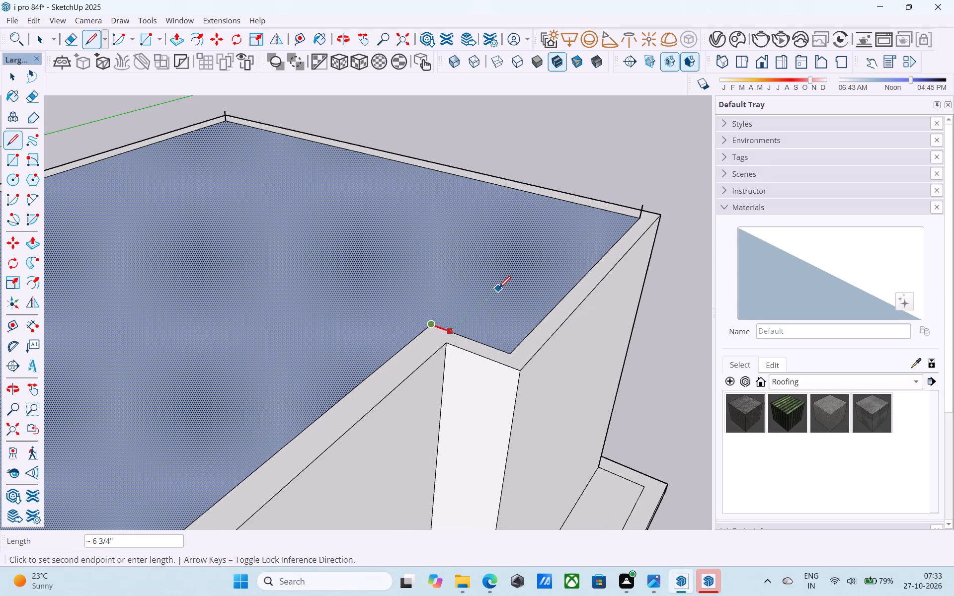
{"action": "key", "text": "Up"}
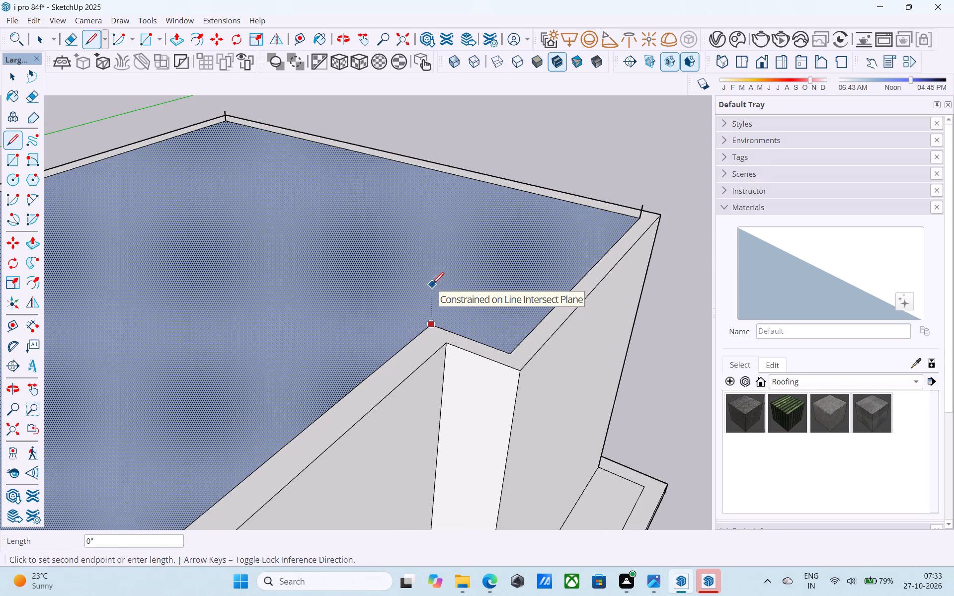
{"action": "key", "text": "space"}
Draw a horizontal rectangle between the upper ends of the two diagonally opposite 6" vertical lines above the capping face.
{"action": "scroll", "coordinate": [439, 273], "scroll_direction": "down", "scroll_amount": 2}
{"action": "scroll", "coordinate": [439, 273], "scroll_direction": "up", "scroll_amount": 1}
{"action": "scroll", "coordinate": [439, 274], "scroll_direction": "down", "scroll_amount": 10}
{"action": "middle_click_drag", "start_coordinate": [335, 269], "coordinate": [453, 272]}
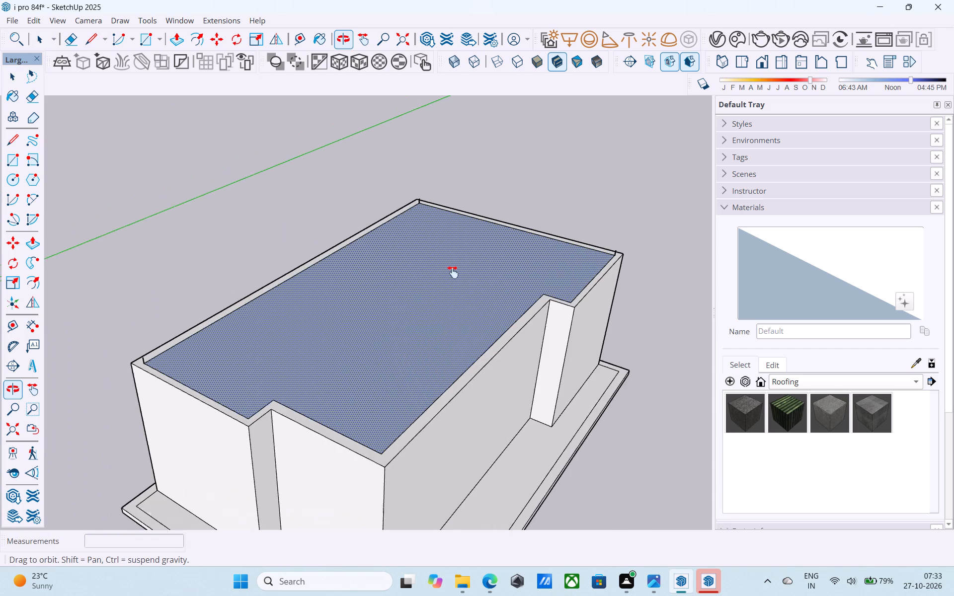
{"action": "middle_click_drag", "start_coordinate": [453, 272], "coordinate": [647, 255]}
{"action": "middle_click", "coordinate": [647, 255]}
{"action": "middle_click_drag", "start_coordinate": [378, 416], "coordinate": [452, 360]}
{"action": "key", "text": "r"}
{"action": "scroll", "coordinate": [461, 284], "scroll_direction": "up", "scroll_amount": 5}
{"action": "scroll", "coordinate": [403, 266], "scroll_direction": "up", "scroll_amount": 2}
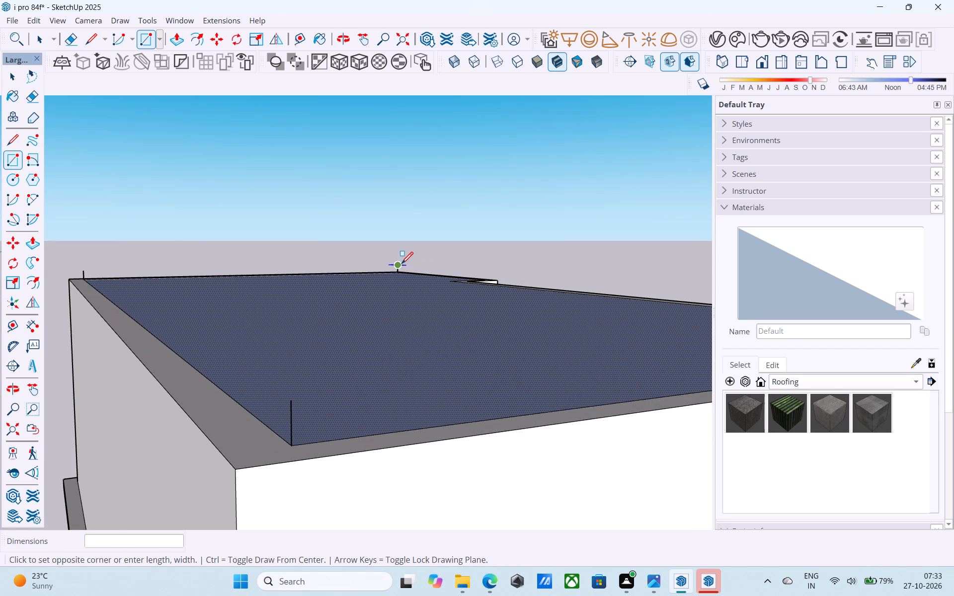
{"action": "left_click", "coordinate": [401, 265]}
{"action": "left_click", "coordinate": [289, 405]}
Reverse the faces of the raised roof rectangle.
{"action": "scroll", "coordinate": [290, 404], "scroll_direction": "down", "scroll_amount": 5}
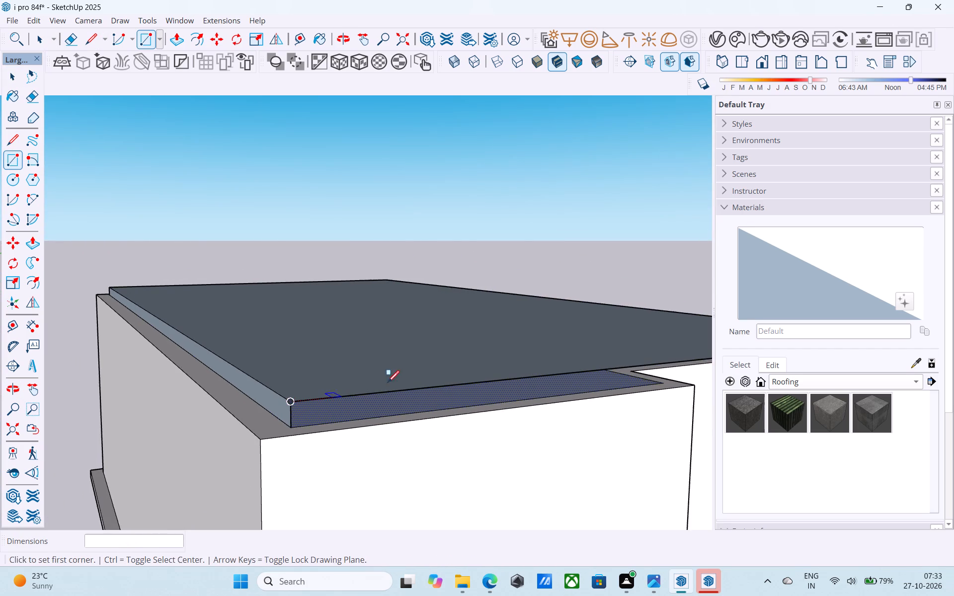
{"action": "scroll", "coordinate": [388, 383], "scroll_direction": "down", "scroll_amount": 2}
{"action": "middle_click_drag", "start_coordinate": [438, 380], "coordinate": [198, 360]}
{"action": "scroll", "coordinate": [194, 354], "scroll_direction": "down", "scroll_amount": 9}
{"action": "middle_click_drag", "start_coordinate": [362, 396], "coordinate": [352, 291]}
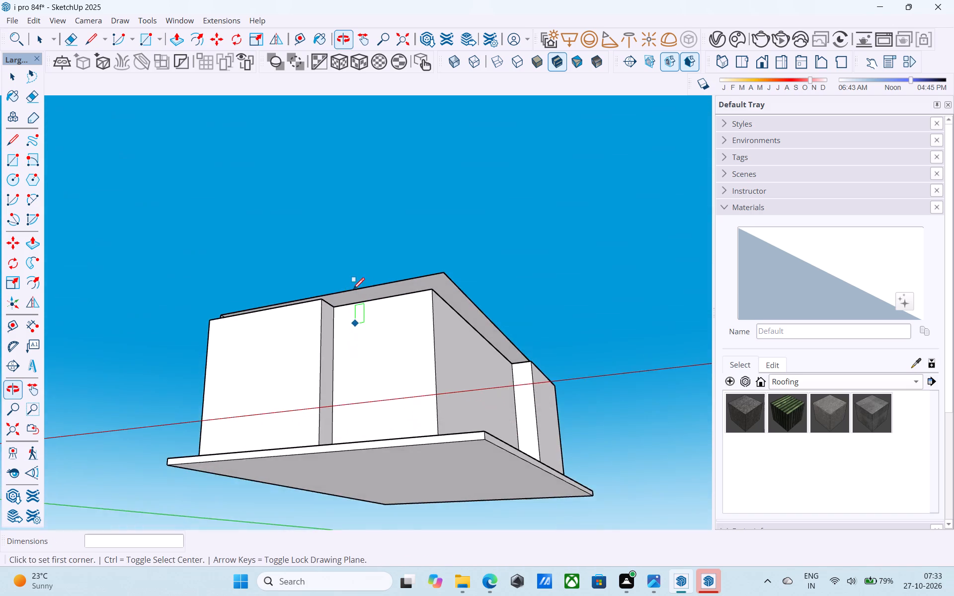
{"action": "scroll", "coordinate": [454, 311], "scroll_direction": "up", "scroll_amount": 5}
{"action": "middle_click_drag", "start_coordinate": [454, 310], "coordinate": [469, 450]}
{"action": "key", "text": "space"}
{"action": "left_click", "coordinate": [448, 411]}
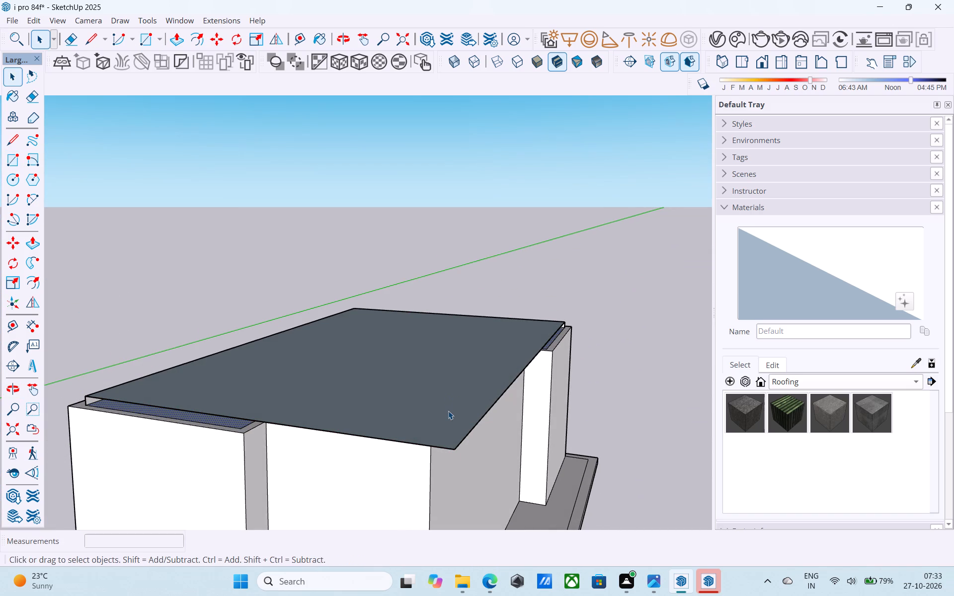
{"action": "right_click", "coordinate": [449, 411]}
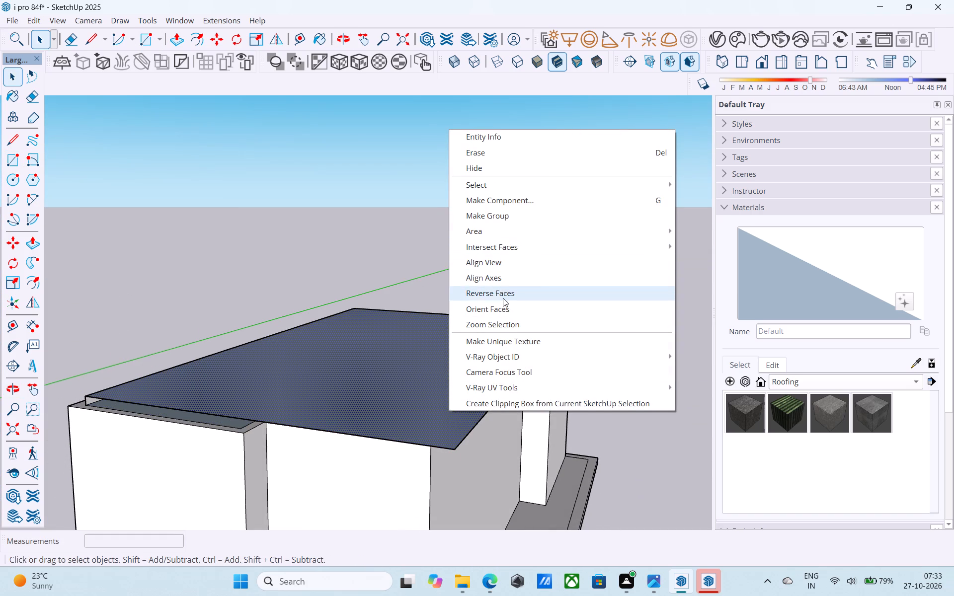
{"action": "left_click", "coordinate": [503, 298]}
Draw a vertical line from the capping face's inner corner at the short side's step up to the raised rectangle's edge.
{"action": "middle_click_drag", "start_coordinate": [433, 399], "coordinate": [449, 315]}
{"action": "middle_click_drag", "start_coordinate": [258, 298], "coordinate": [275, 357]}
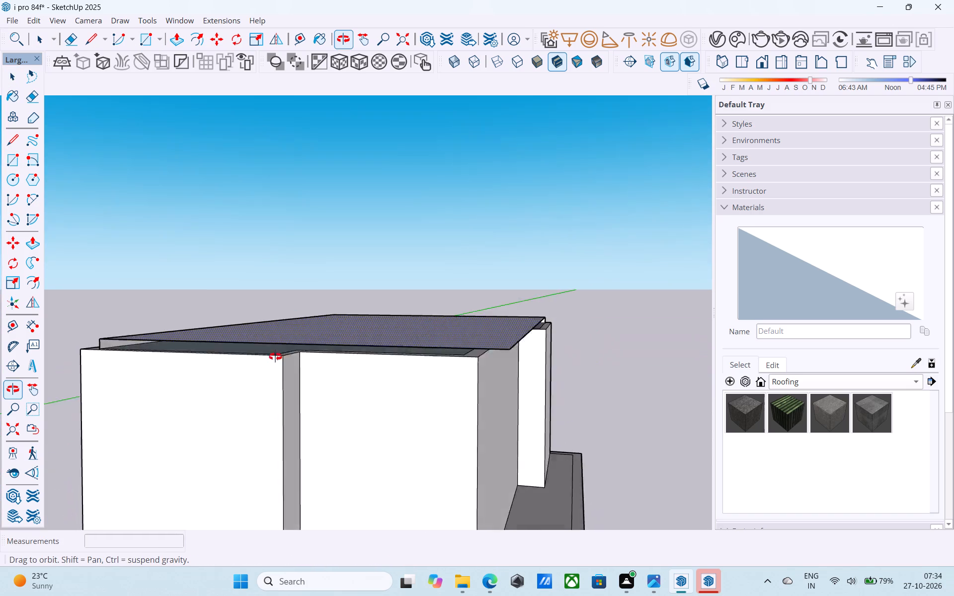
{"action": "middle_click_drag", "start_coordinate": [275, 357], "coordinate": [292, 405]}
{"action": "scroll", "coordinate": [304, 412], "scroll_direction": "up", "scroll_amount": 4}
{"action": "key", "text": "l"}
{"action": "scroll", "coordinate": [324, 424], "scroll_direction": "up", "scroll_amount": 3}
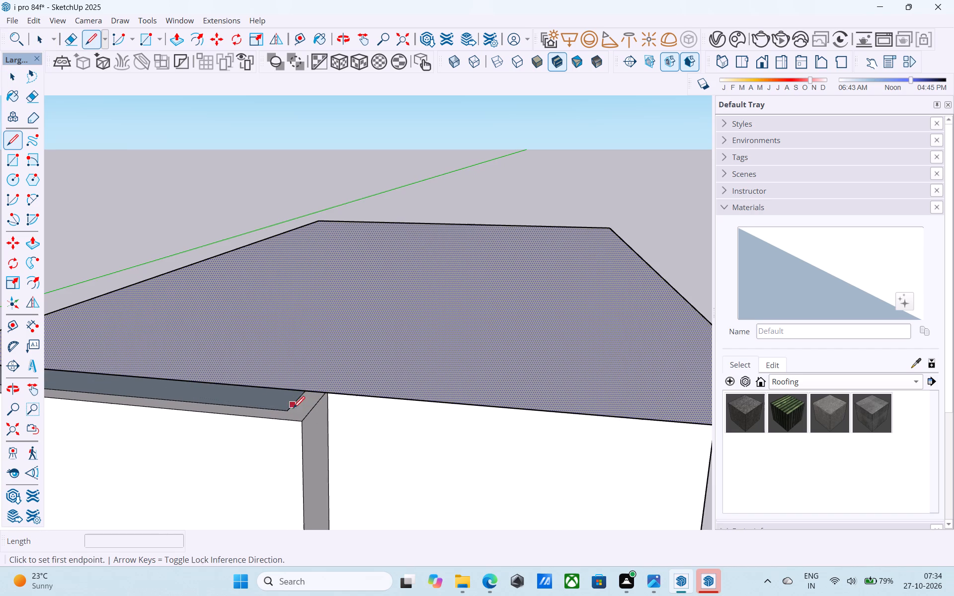
{"action": "left_click", "coordinate": [291, 409]}
{"action": "left_click", "coordinate": [292, 386]}
{"action": "key", "text": "ctrl+z"}
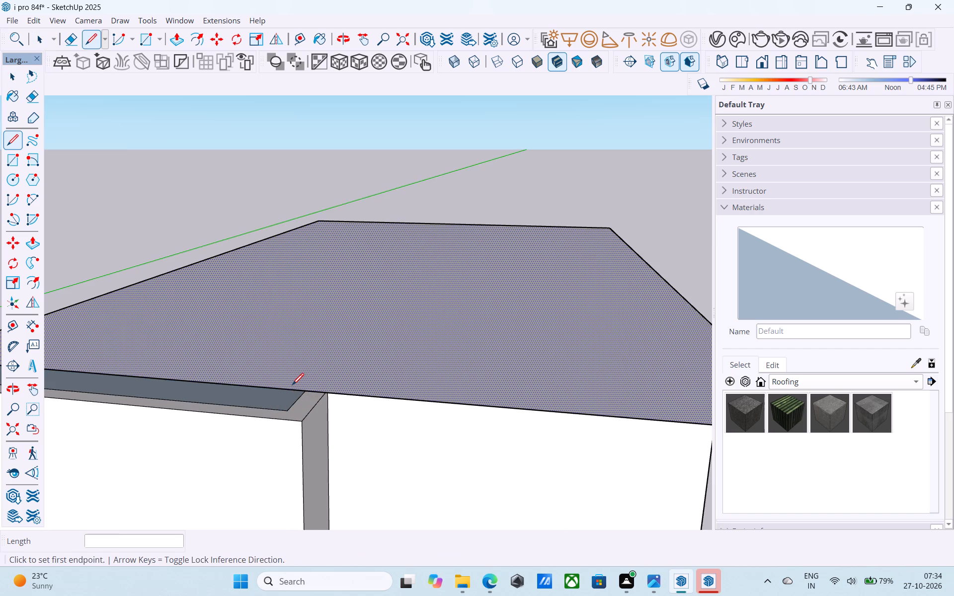
{"action": "left_click", "coordinate": [291, 409]}
{"action": "left_click", "coordinate": [290, 388]}
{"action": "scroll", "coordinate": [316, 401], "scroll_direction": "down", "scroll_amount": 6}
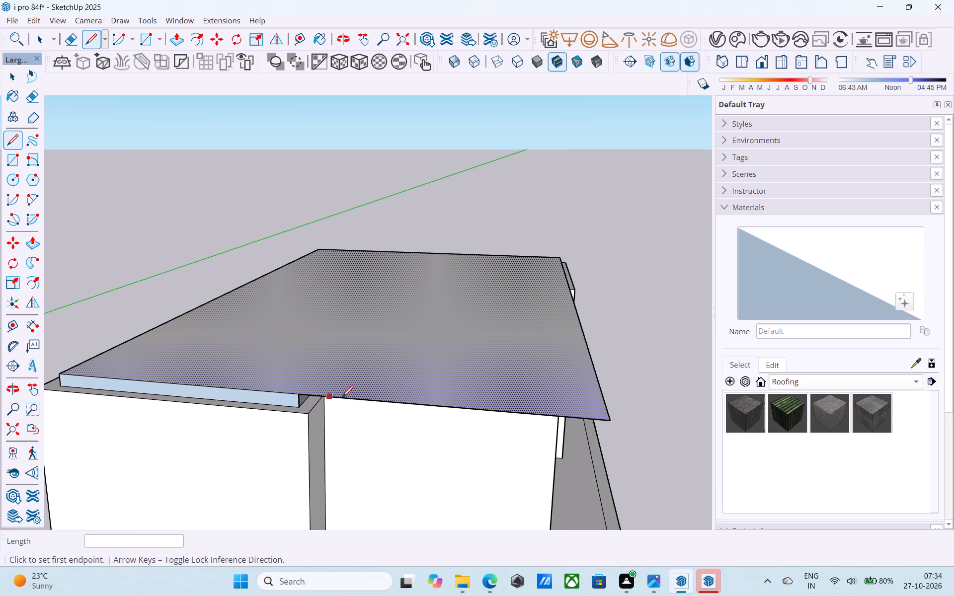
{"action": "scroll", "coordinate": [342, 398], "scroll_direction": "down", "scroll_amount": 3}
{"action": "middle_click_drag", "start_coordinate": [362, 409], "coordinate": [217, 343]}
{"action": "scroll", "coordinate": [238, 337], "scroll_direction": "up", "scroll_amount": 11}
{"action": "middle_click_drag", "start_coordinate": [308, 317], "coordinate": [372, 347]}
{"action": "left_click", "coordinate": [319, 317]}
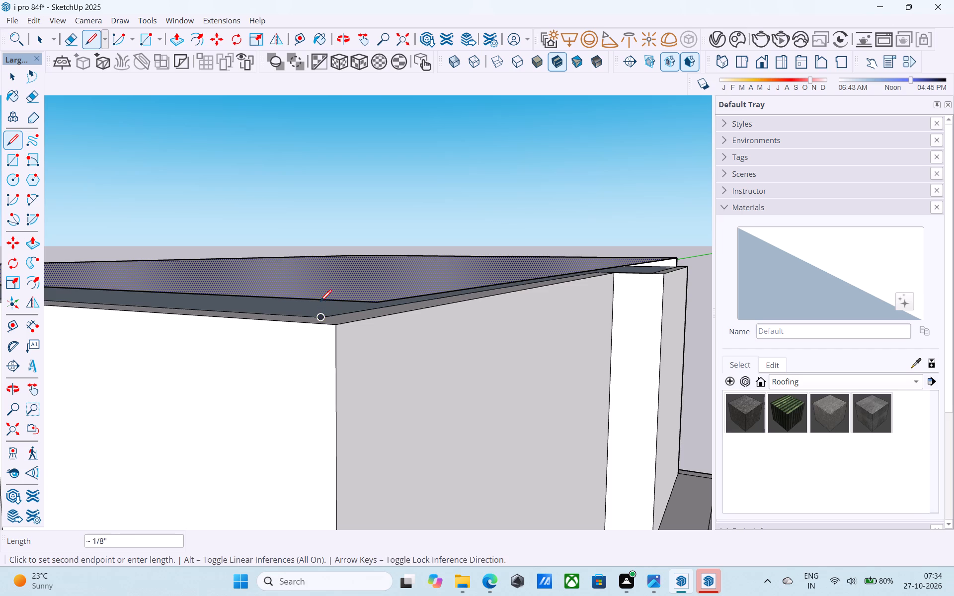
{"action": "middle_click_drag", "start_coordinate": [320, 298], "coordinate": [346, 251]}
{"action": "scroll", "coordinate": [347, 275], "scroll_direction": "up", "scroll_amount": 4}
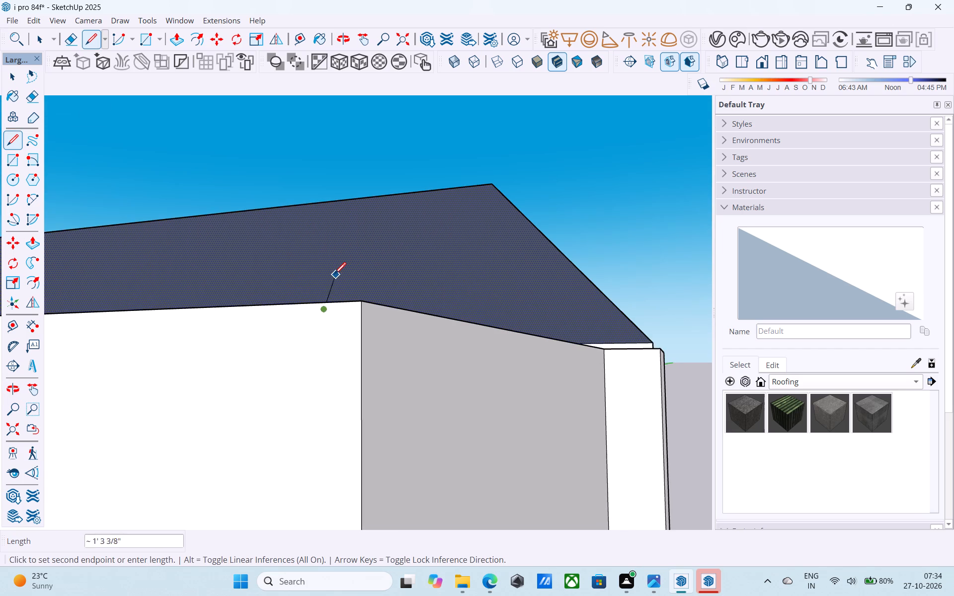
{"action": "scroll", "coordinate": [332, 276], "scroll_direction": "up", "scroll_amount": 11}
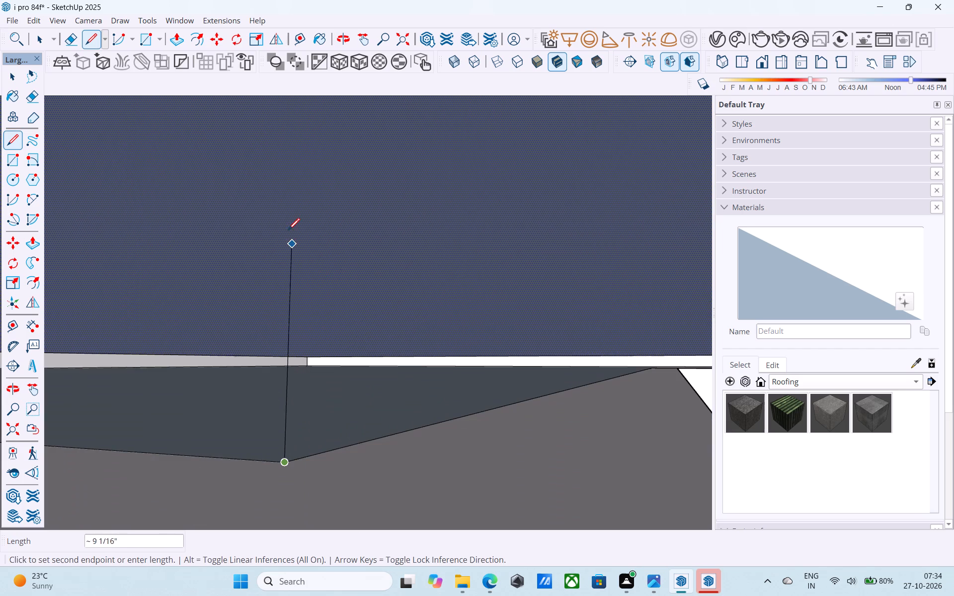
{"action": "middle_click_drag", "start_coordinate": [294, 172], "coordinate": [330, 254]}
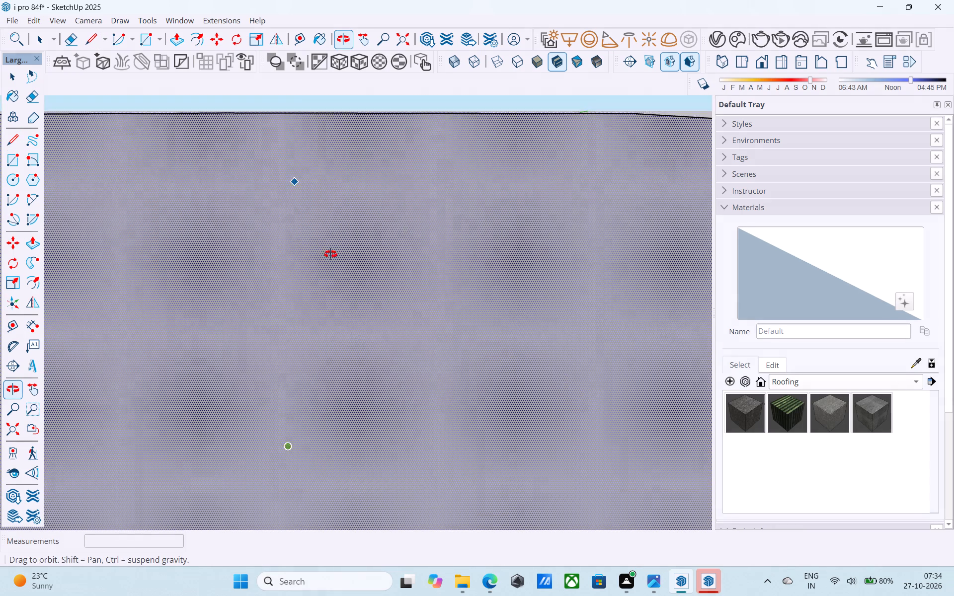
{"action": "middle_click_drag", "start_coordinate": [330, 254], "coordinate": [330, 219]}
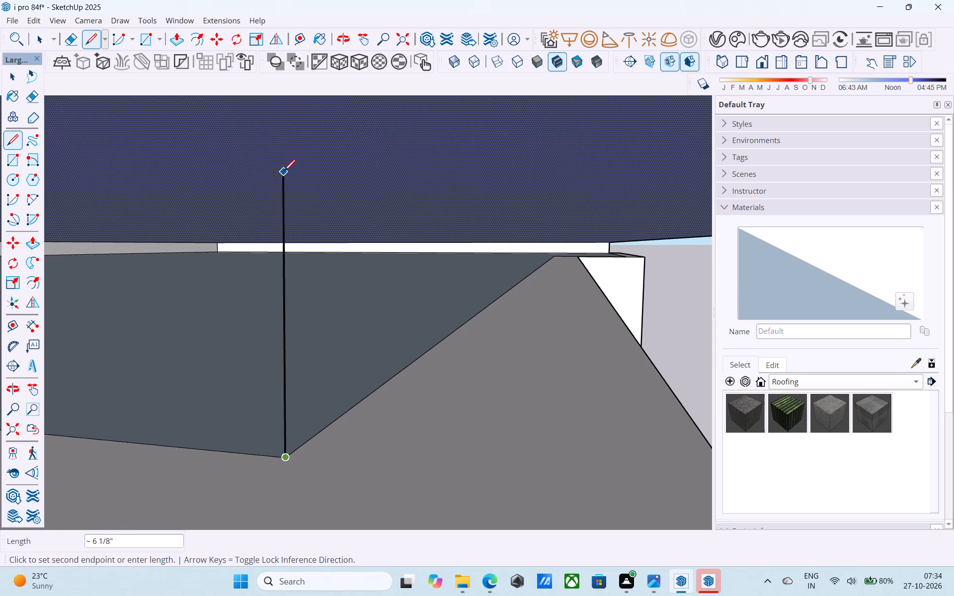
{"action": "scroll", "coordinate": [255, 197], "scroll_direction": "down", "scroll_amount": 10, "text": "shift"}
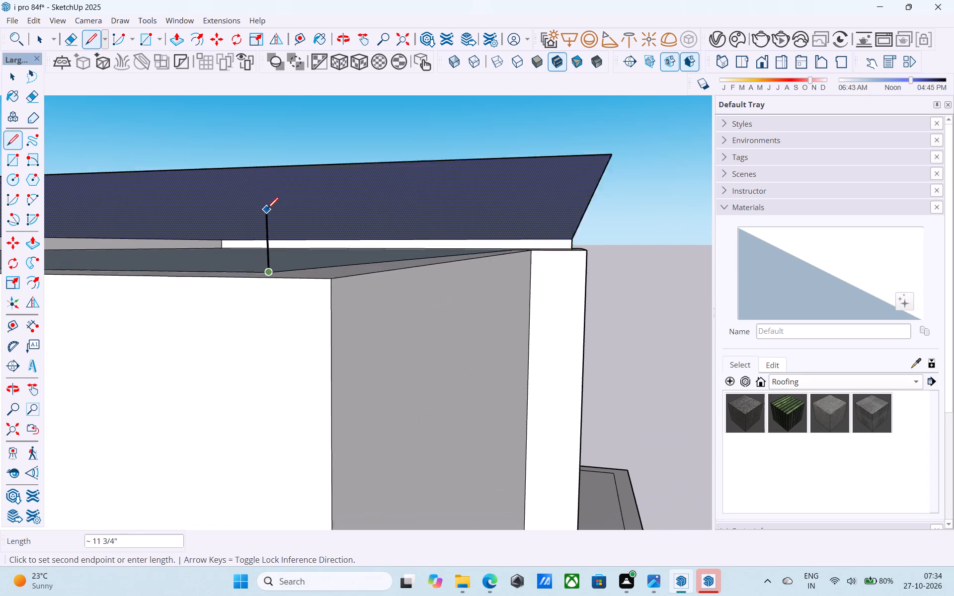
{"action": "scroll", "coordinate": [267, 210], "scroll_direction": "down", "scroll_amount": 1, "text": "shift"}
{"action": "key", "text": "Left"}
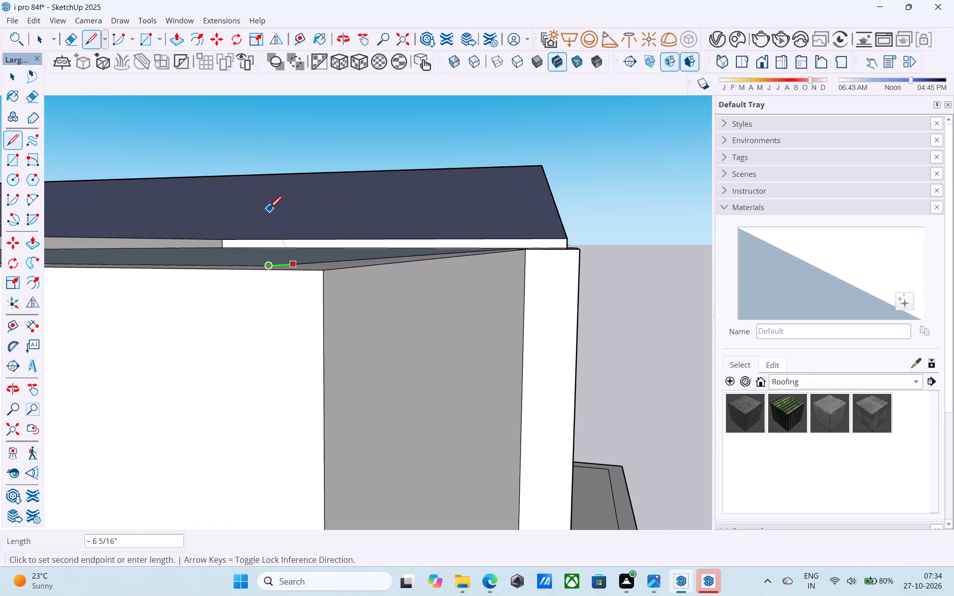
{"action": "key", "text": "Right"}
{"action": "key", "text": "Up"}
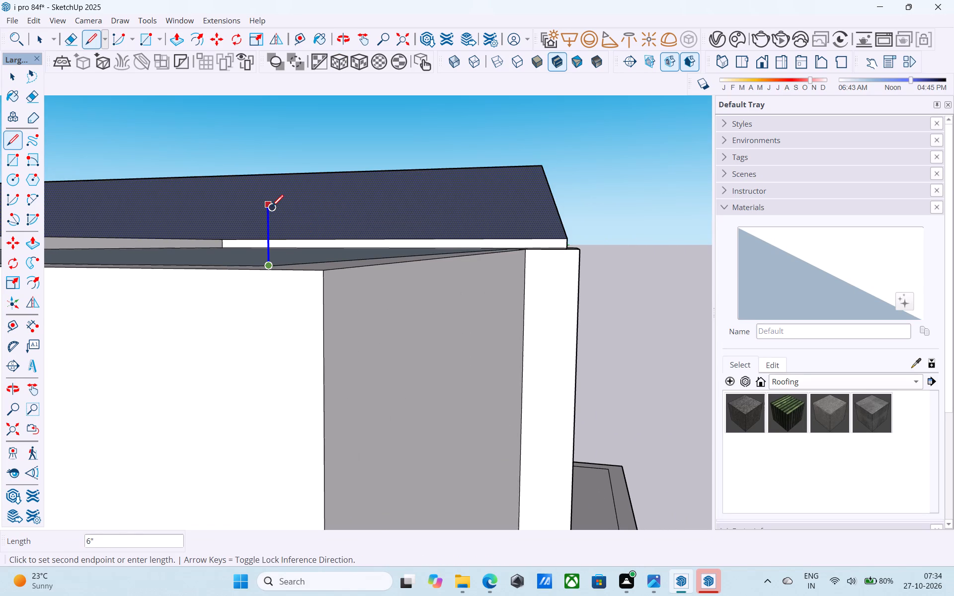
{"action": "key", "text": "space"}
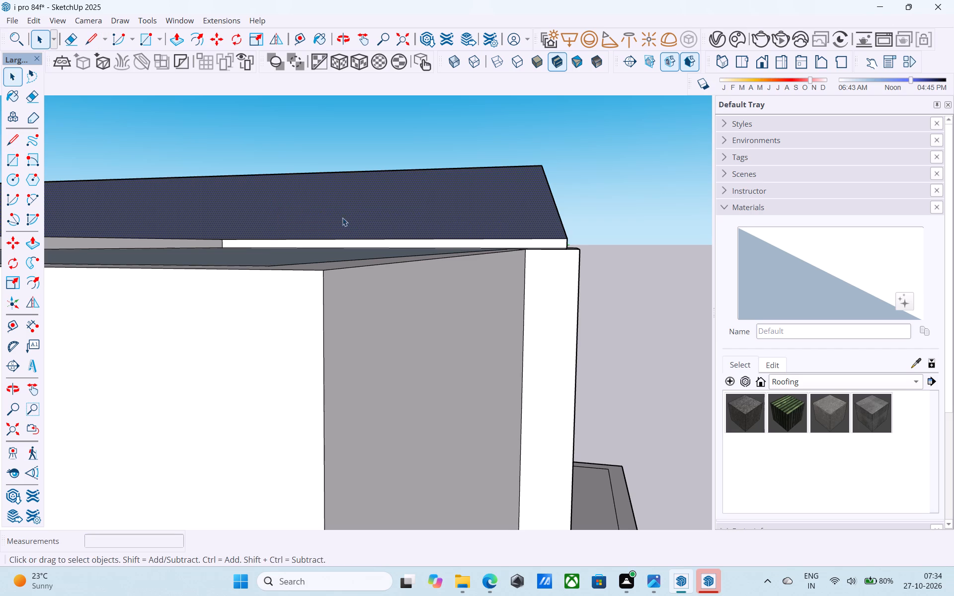
Draw a 6" vertical line from the capping face's inner corner where the recessed short and long walls meet, up to the raised rectangle.
{"action": "middle_click_drag", "start_coordinate": [305, 241], "coordinate": [309, 222]}
{"action": "scroll", "coordinate": [309, 222], "scroll_direction": "down", "scroll_amount": 4}
{"action": "middle_click_drag", "start_coordinate": [311, 248], "coordinate": [315, 274]}
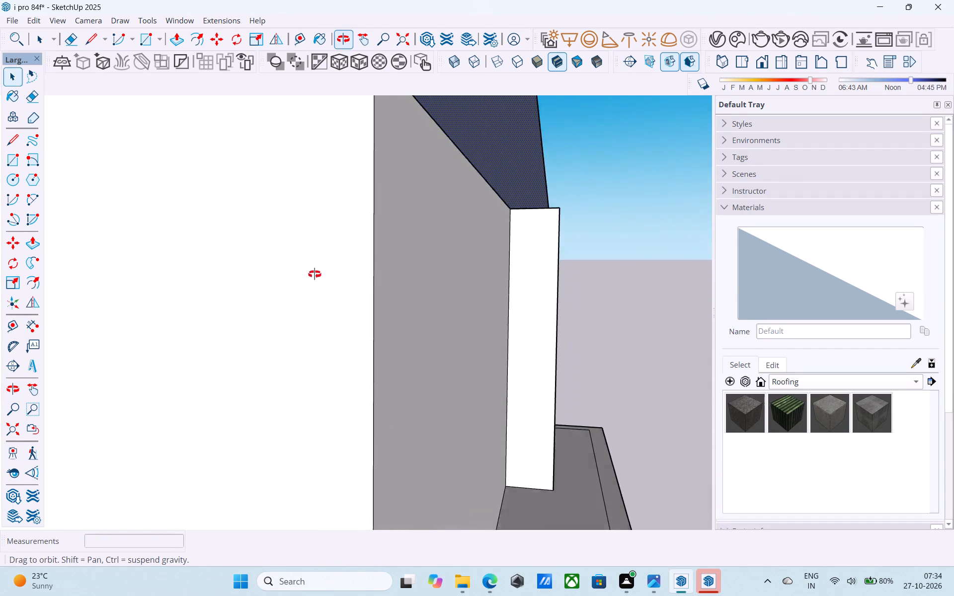
{"action": "middle_click_drag", "start_coordinate": [315, 274], "coordinate": [330, 366]}
{"action": "scroll", "coordinate": [330, 368], "scroll_direction": "down", "scroll_amount": 8}
{"action": "scroll", "coordinate": [322, 300], "scroll_direction": "down", "scroll_amount": 1}
{"action": "middle_click_drag", "start_coordinate": [322, 300], "coordinate": [337, 342]}
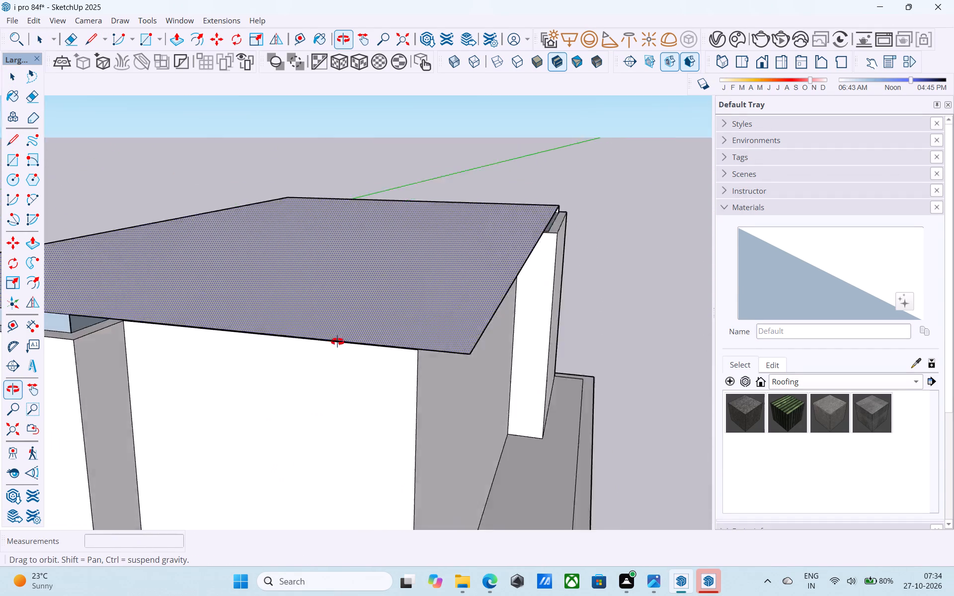
{"action": "middle_click_drag", "start_coordinate": [337, 342], "coordinate": [335, 291]}
{"action": "scroll", "coordinate": [418, 351], "scroll_direction": "up", "scroll_amount": 5}
{"action": "middle_click_drag", "start_coordinate": [366, 345], "coordinate": [367, 362]}
{"action": "scroll", "coordinate": [377, 350], "scroll_direction": "up", "scroll_amount": 3}
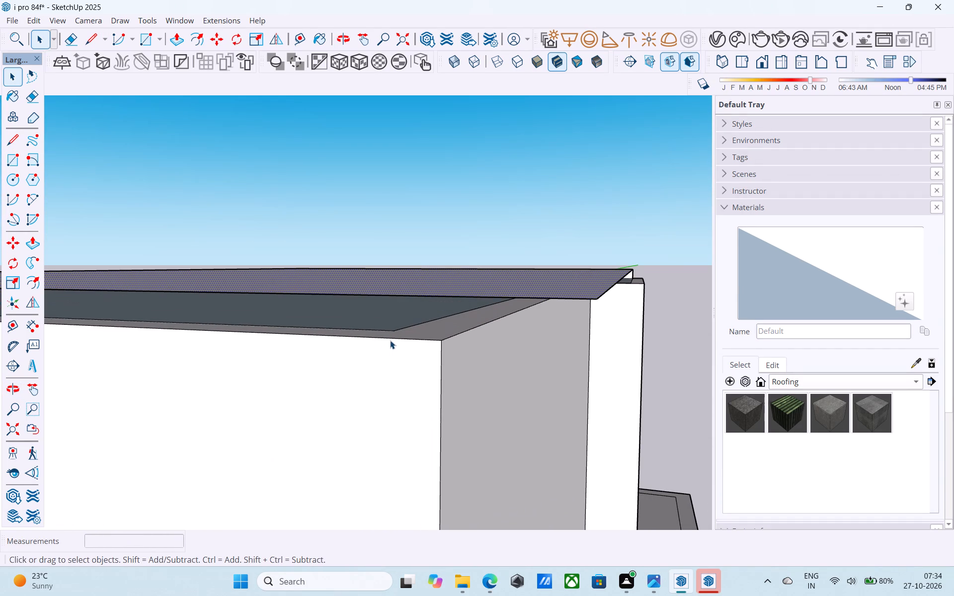
{"action": "key", "text": "period"}
{"action": "key", "text": "l"}
{"action": "scroll", "coordinate": [390, 335], "scroll_direction": "up", "scroll_amount": 3}
{"action": "left_click", "coordinate": [394, 326]}
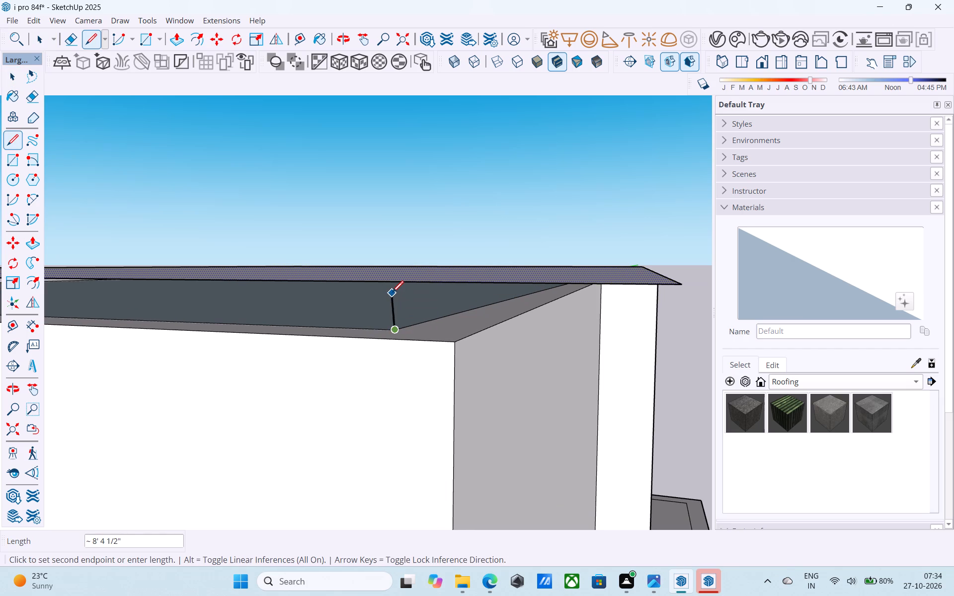
{"action": "key", "text": "Left"}
{"action": "key", "text": "Right"}
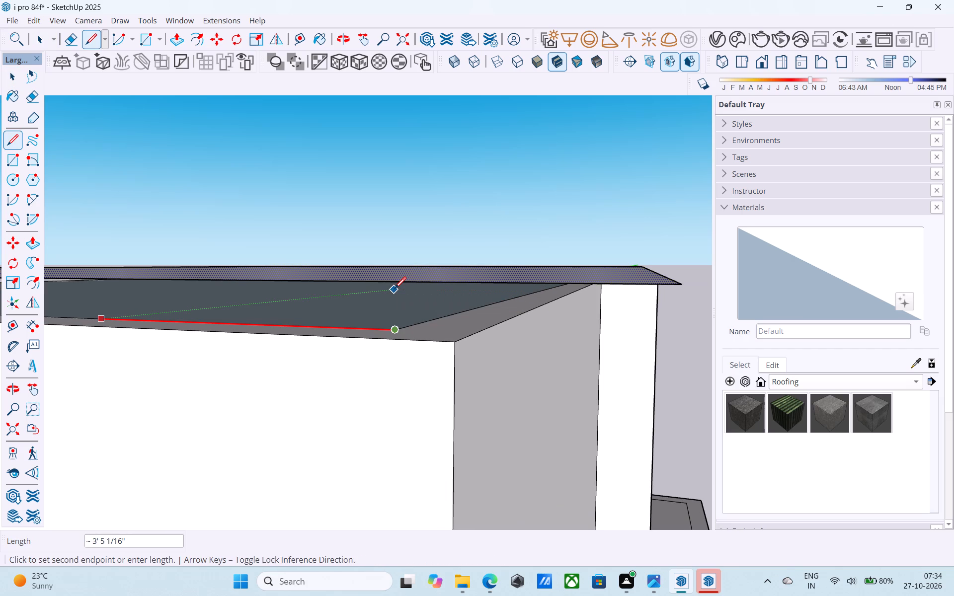
{"action": "key", "text": "Up"}
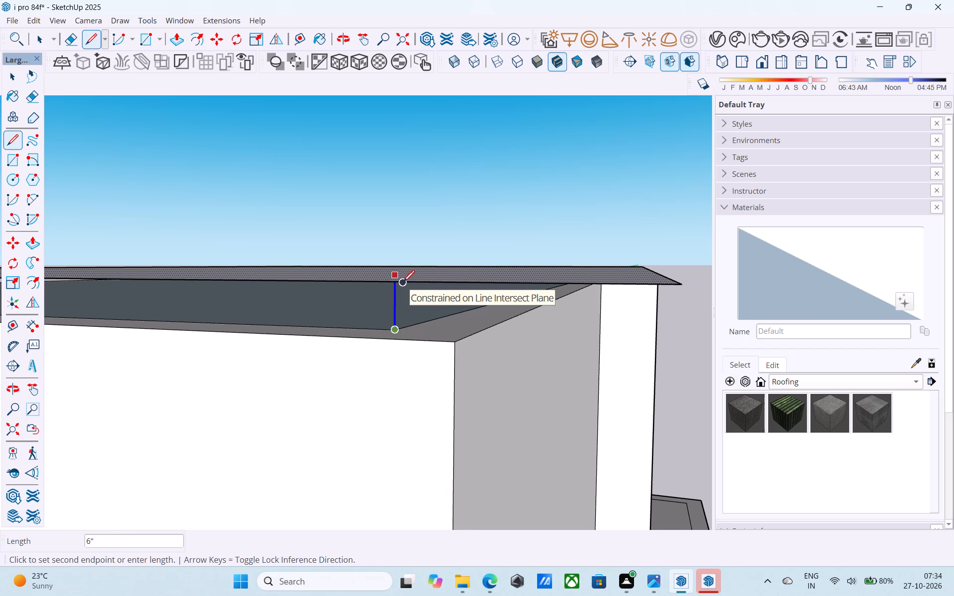
{"action": "middle_click_drag", "start_coordinate": [413, 270], "coordinate": [415, 293]}
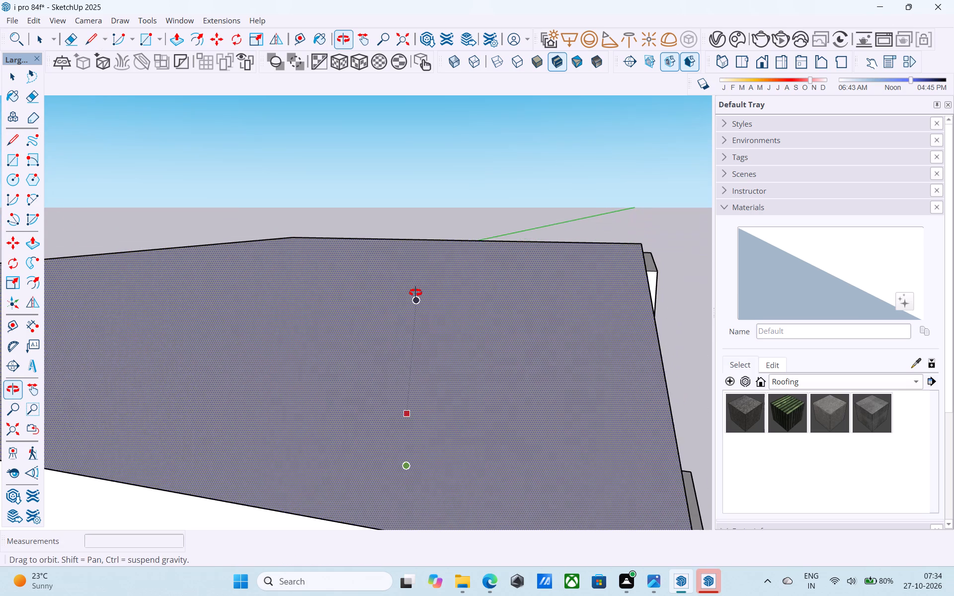
{"action": "middle_click_drag", "start_coordinate": [415, 293], "coordinate": [426, 283]}
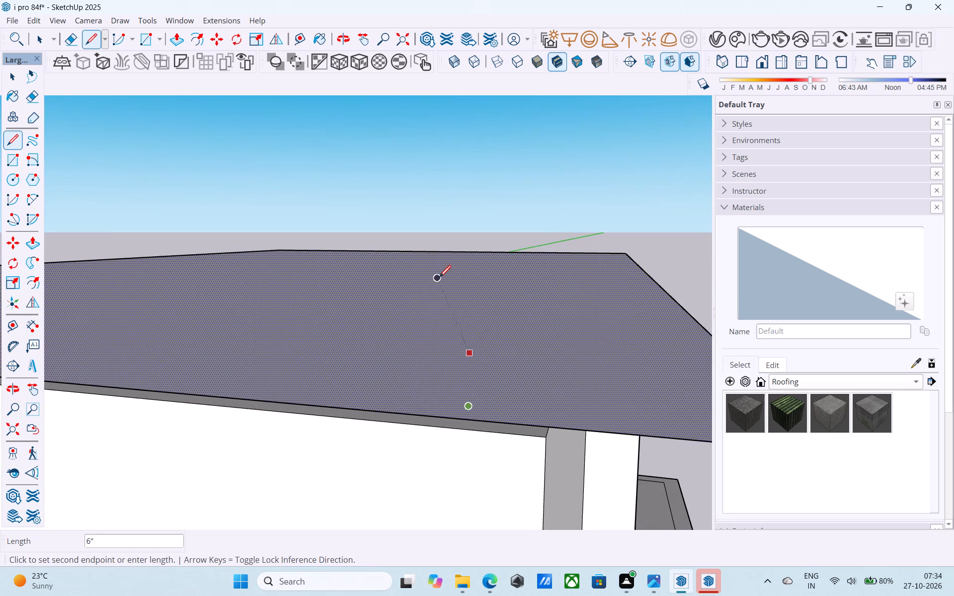
{"action": "left_click", "coordinate": [443, 277]}
{"action": "middle_click_drag", "start_coordinate": [476, 297], "coordinate": [475, 255]}
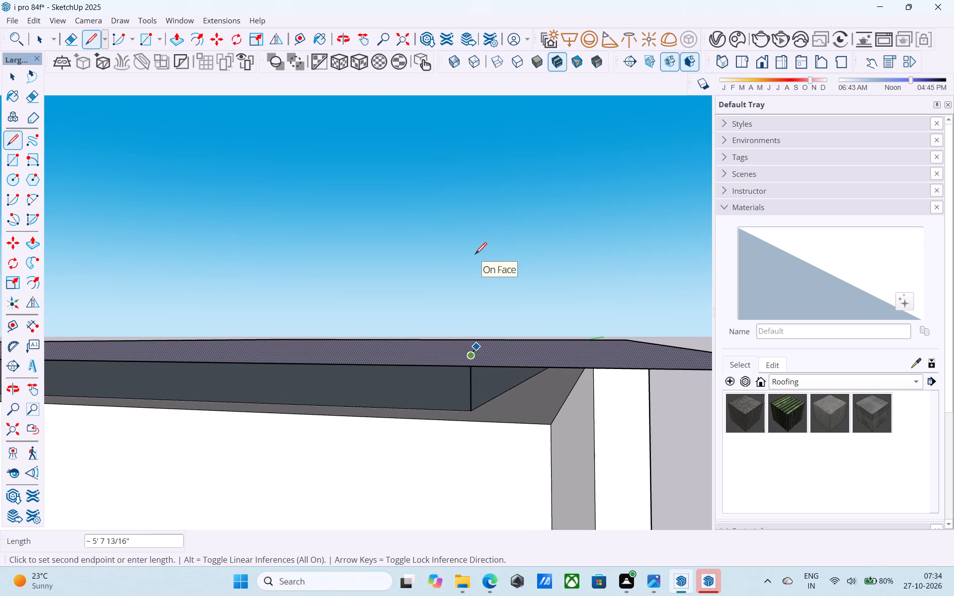
{"action": "scroll", "coordinate": [475, 255], "scroll_direction": "up", "scroll_amount": 1}
{"action": "key", "text": "space"}
Draw a 6" vertical line from the capping face's protruding inner corner at the long side's step up to the raised rectangle's edge.
{"action": "scroll", "coordinate": [475, 255], "scroll_direction": "down", "scroll_amount": 7}
{"action": "scroll", "coordinate": [482, 279], "scroll_direction": "up", "scroll_amount": 3}
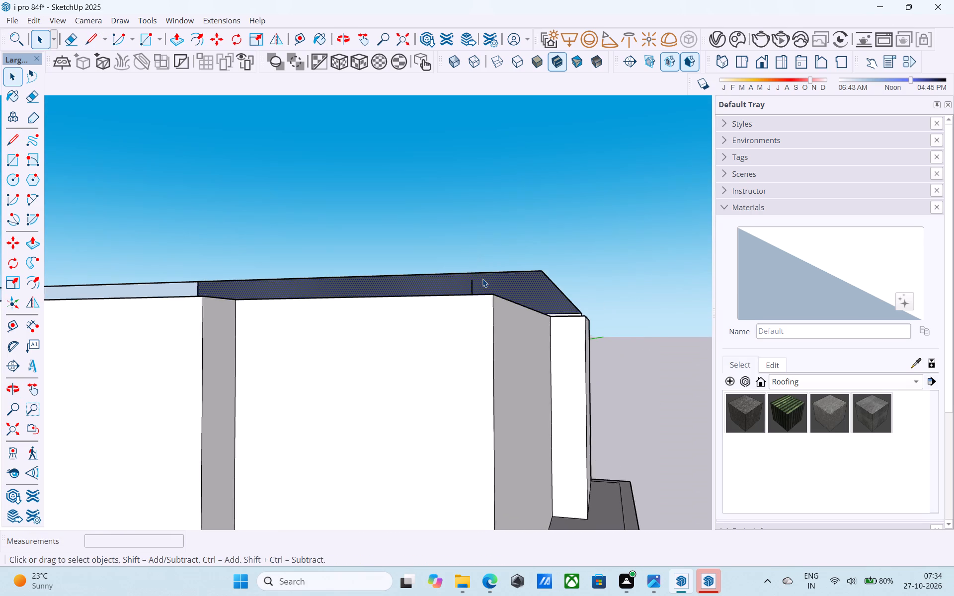
{"action": "scroll", "coordinate": [482, 279], "scroll_direction": "up", "scroll_amount": 2}
{"action": "middle_click_drag", "start_coordinate": [483, 279], "coordinate": [164, 308]}
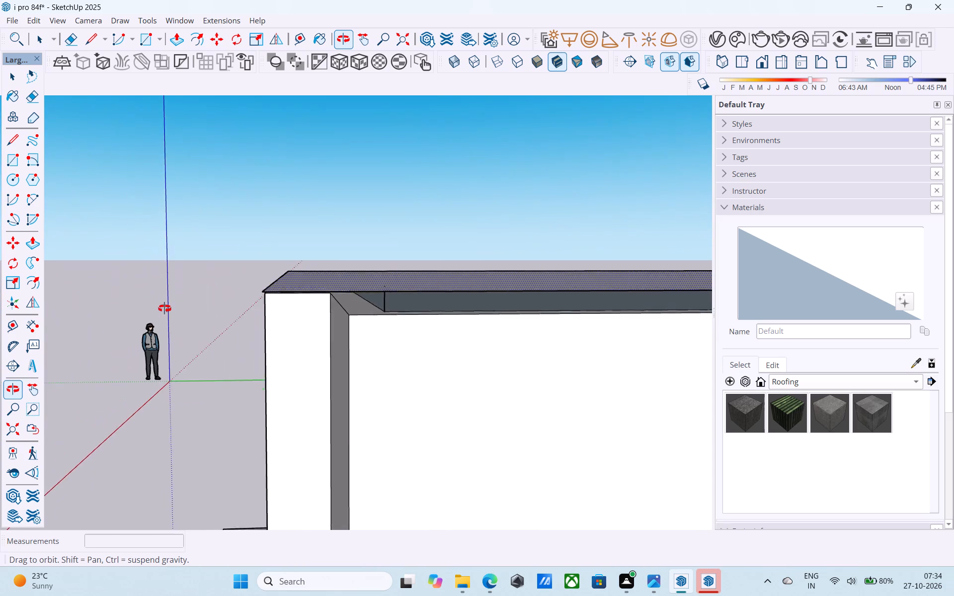
{"action": "middle_click_drag", "start_coordinate": [164, 308], "coordinate": [290, 322]}
{"action": "scroll", "coordinate": [158, 303], "scroll_direction": "up", "scroll_amount": 1}
{"action": "scroll", "coordinate": [296, 304], "scroll_direction": "up", "scroll_amount": 2}
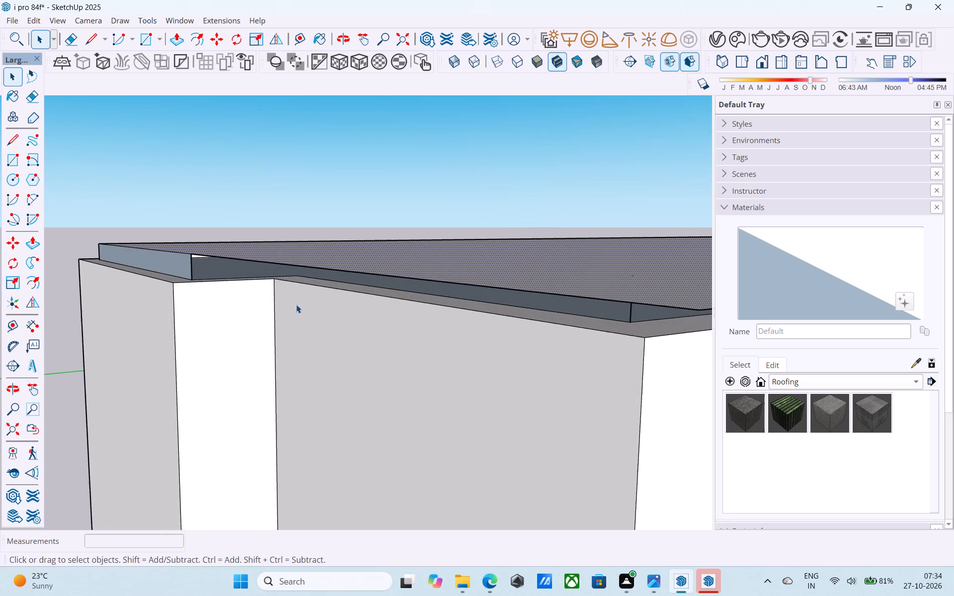
{"action": "scroll", "coordinate": [296, 304], "scroll_direction": "up", "scroll_amount": 1}
{"action": "scroll", "coordinate": [297, 304], "scroll_direction": "down", "scroll_amount": 4}
{"action": "middle_click_drag", "start_coordinate": [339, 293], "coordinate": [345, 291]}
{"action": "scroll", "coordinate": [291, 287], "scroll_direction": "down", "scroll_amount": 5}
{"action": "middle_click_drag", "start_coordinate": [511, 293], "coordinate": [646, 287]}
{"action": "scroll", "coordinate": [294, 290], "scroll_direction": "up", "scroll_amount": 6}
{"action": "middle_click_drag", "start_coordinate": [362, 267], "coordinate": [397, 269]}
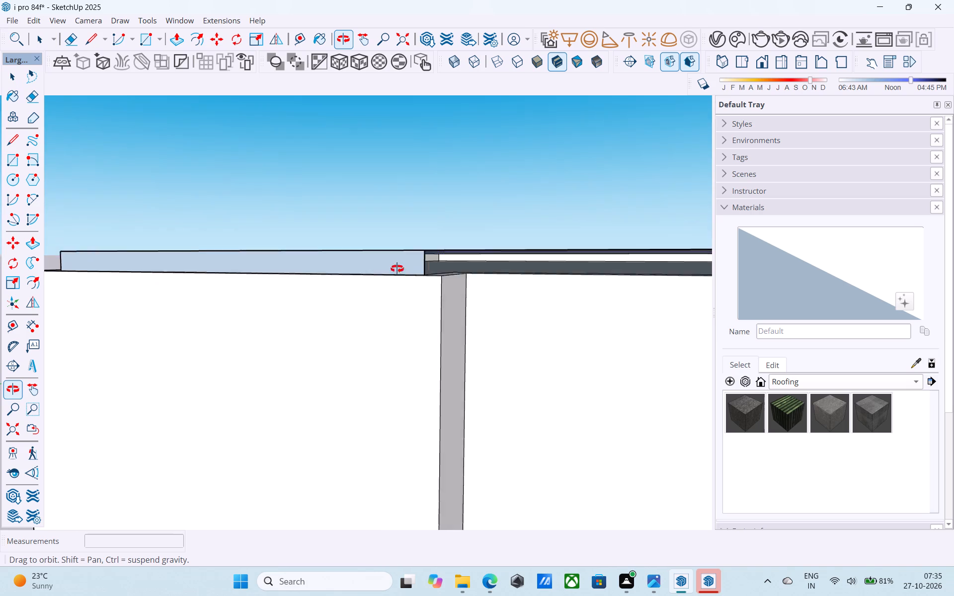
{"action": "middle_click_drag", "start_coordinate": [397, 269], "coordinate": [354, 266]}
{"action": "scroll", "coordinate": [354, 266], "scroll_direction": "up", "scroll_amount": 5}
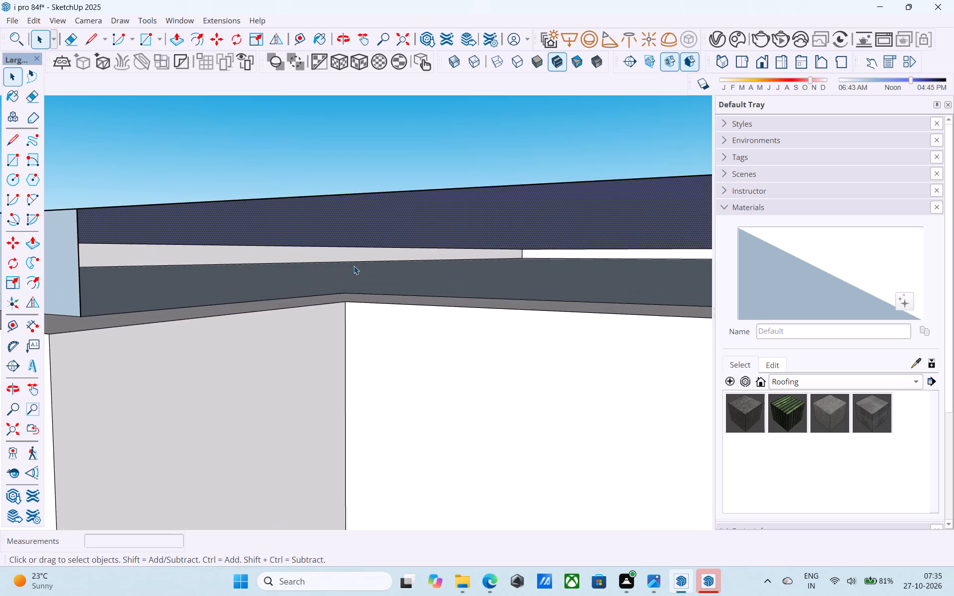
{"action": "scroll", "coordinate": [354, 266], "scroll_direction": "down", "scroll_amount": 13}
{"action": "middle_click_drag", "start_coordinate": [410, 283], "coordinate": [180, 285]}
{"action": "middle_click_drag", "start_coordinate": [417, 274], "coordinate": [172, 292]}
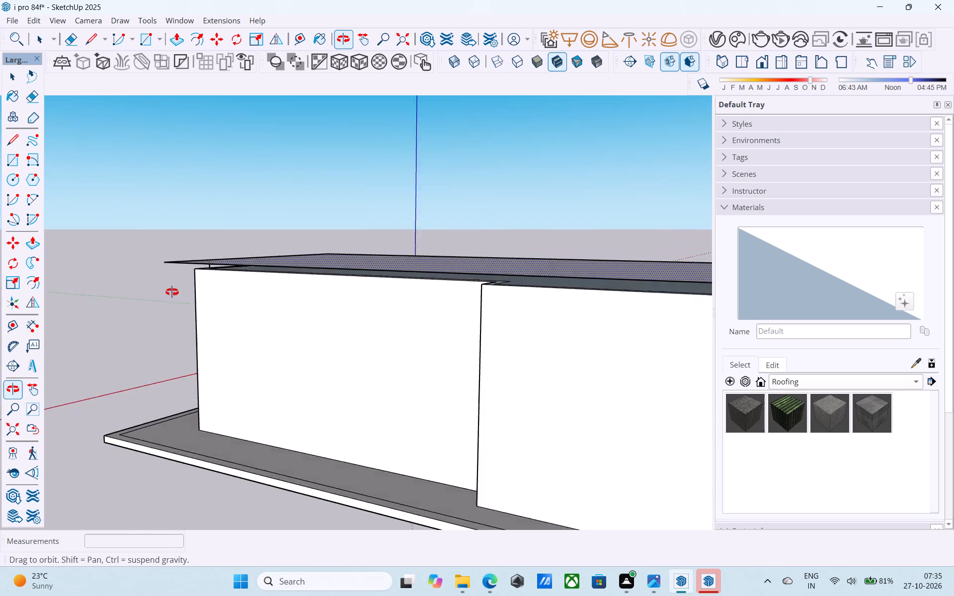
{"action": "middle_click_drag", "start_coordinate": [172, 292], "coordinate": [167, 286]}
{"action": "scroll", "coordinate": [461, 297], "scroll_direction": "up", "scroll_amount": 13}
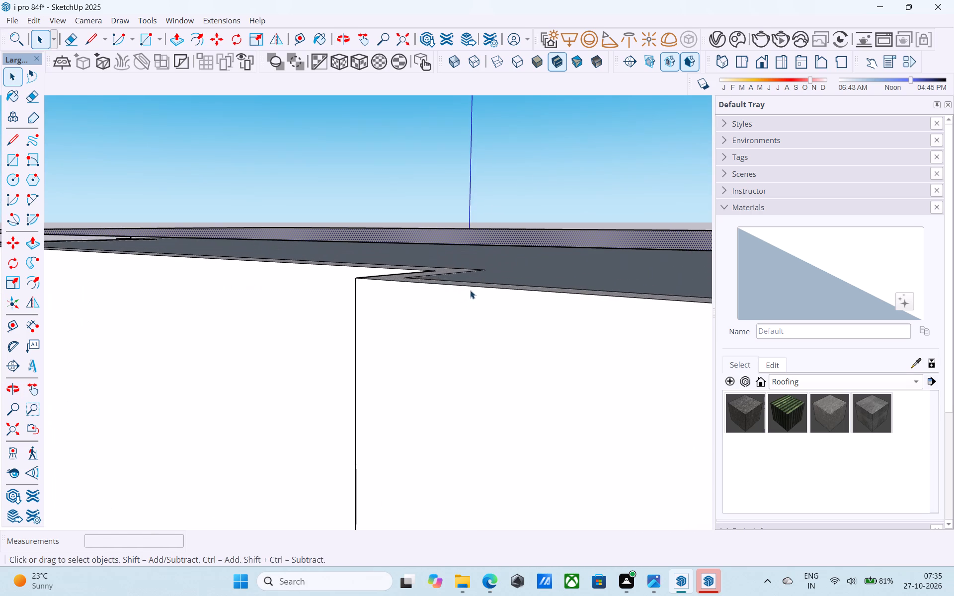
{"action": "middle_click_drag", "start_coordinate": [470, 290], "coordinate": [568, 323]}
{"action": "key", "text": "l"}
{"action": "scroll", "coordinate": [429, 289], "scroll_direction": "up", "scroll_amount": 4}
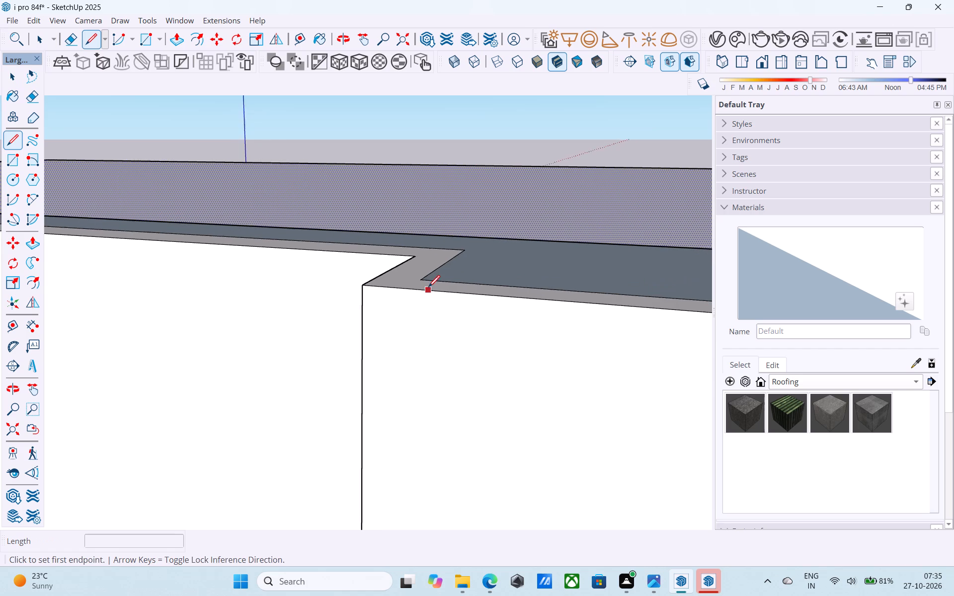
{"action": "left_click", "coordinate": [425, 277]}
{"action": "middle_click_drag", "start_coordinate": [421, 240], "coordinate": [552, 240], "text": "shift"}
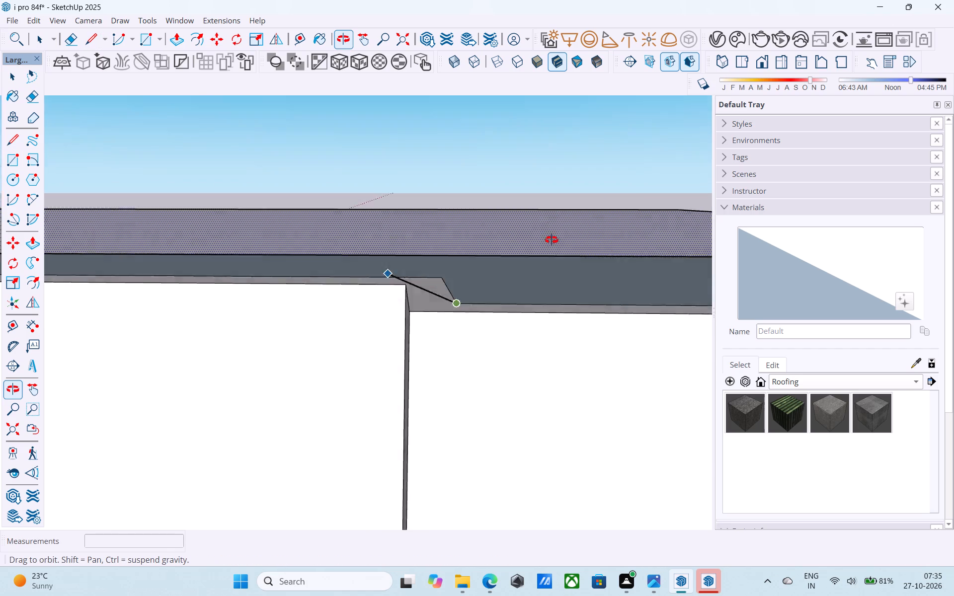
{"action": "middle_click_drag", "start_coordinate": [552, 240], "coordinate": [709, 164], "text": "shift"}
{"action": "scroll", "coordinate": [709, 164], "scroll_direction": "up", "scroll_amount": 1}
{"action": "middle_click_drag", "start_coordinate": [380, 252], "coordinate": [374, 327]}
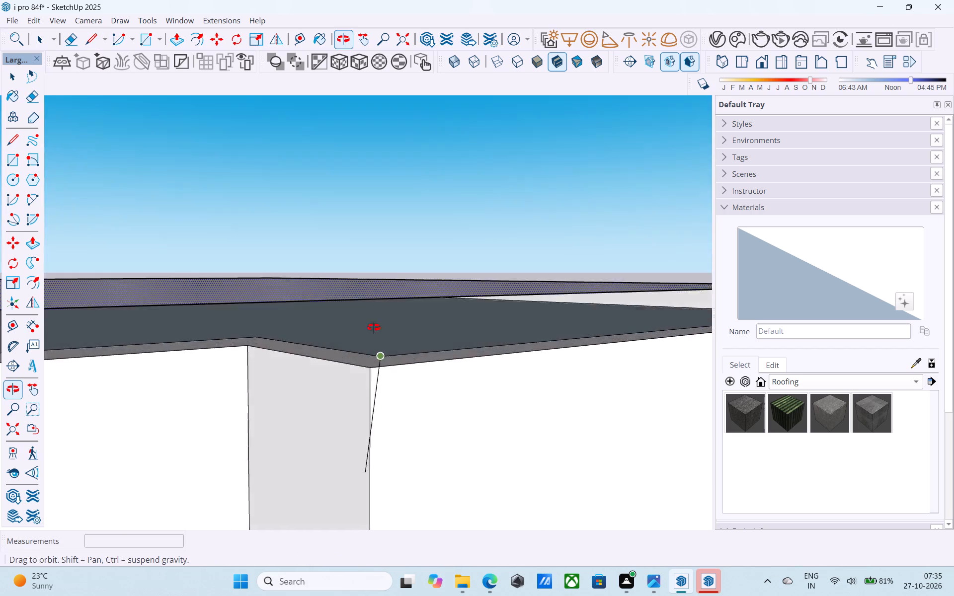
{"action": "middle_click_drag", "start_coordinate": [374, 327], "coordinate": [354, 490]}
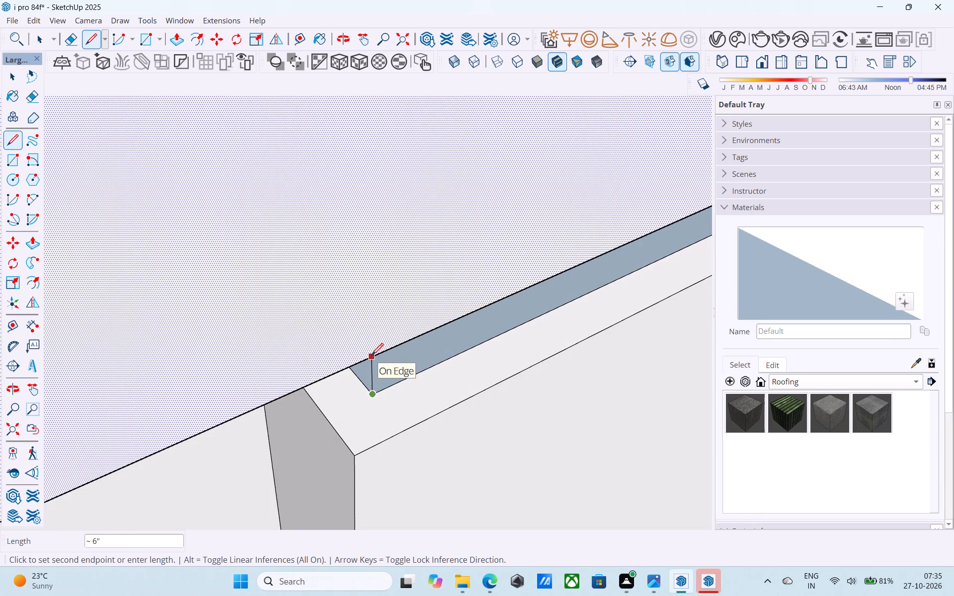
{"action": "key", "text": "Up"}
{"action": "left_click", "coordinate": [372, 356]}
{"action": "key", "text": "space"}
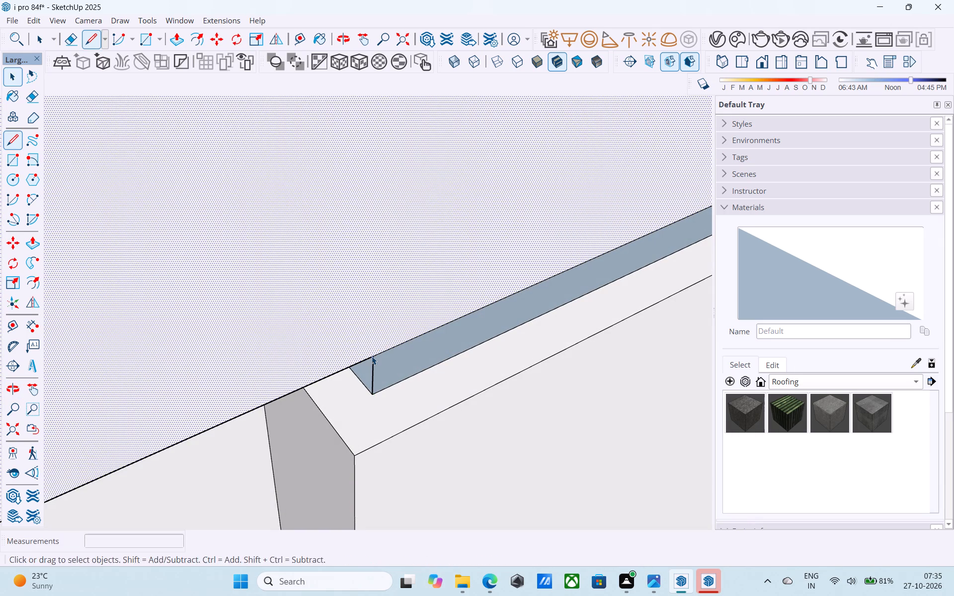
Draw a 6" vertical line from the capping face's recessed inner corner at the long side's step up to the raised rectangle.
{"action": "middle_click_drag", "start_coordinate": [372, 356], "coordinate": [402, 254]}
{"action": "scroll", "coordinate": [391, 282], "scroll_direction": "up", "scroll_amount": 1}
{"action": "middle_click_drag", "start_coordinate": [361, 324], "coordinate": [261, 227]}
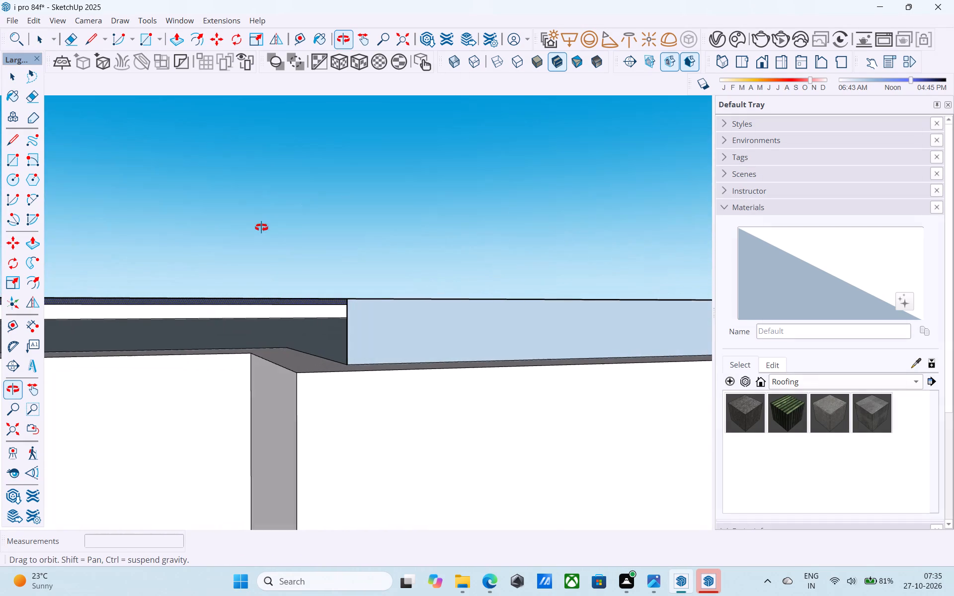
{"action": "middle_click_drag", "start_coordinate": [261, 227], "coordinate": [261, 227]}
{"action": "middle_click_drag", "start_coordinate": [186, 292], "coordinate": [352, 267], "text": "shift"}
{"action": "scroll", "coordinate": [332, 383], "scroll_direction": "up", "scroll_amount": 7}
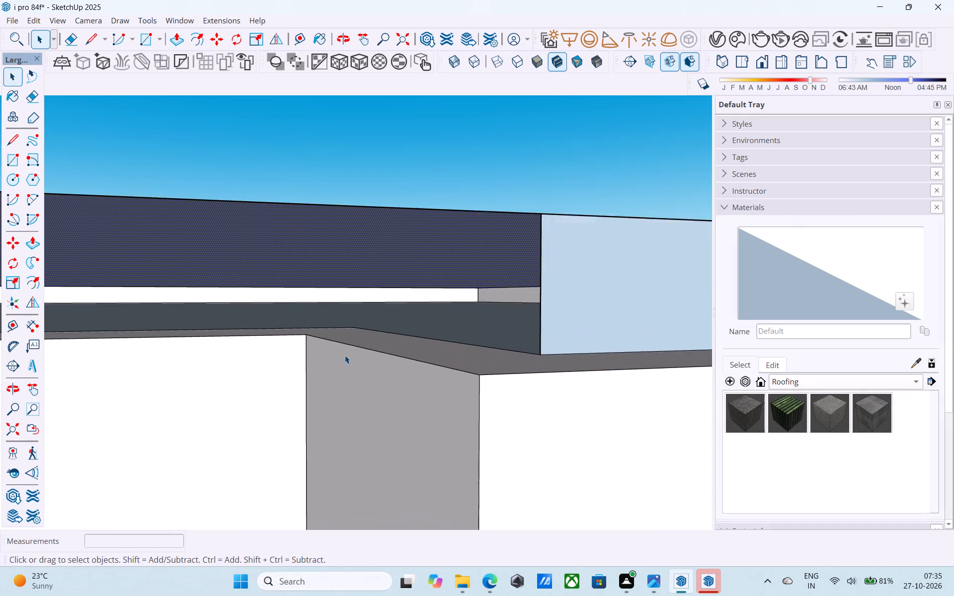
{"action": "scroll", "coordinate": [345, 355], "scroll_direction": "up", "scroll_amount": 5}
{"action": "middle_click_drag", "start_coordinate": [383, 374], "coordinate": [436, 414]}
{"action": "scroll", "coordinate": [436, 414], "scroll_direction": "up", "scroll_amount": 1}
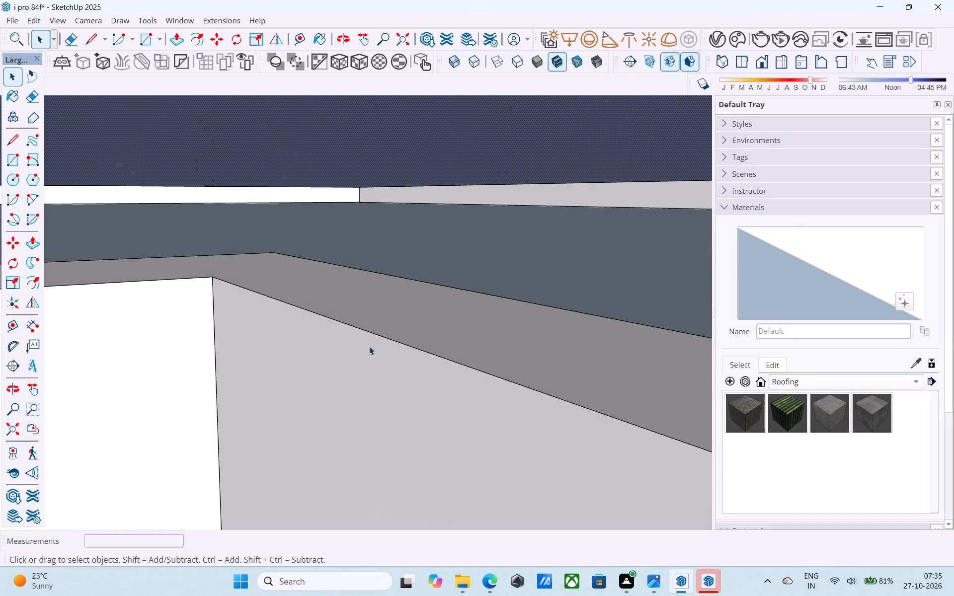
{"action": "key", "text": "l"}
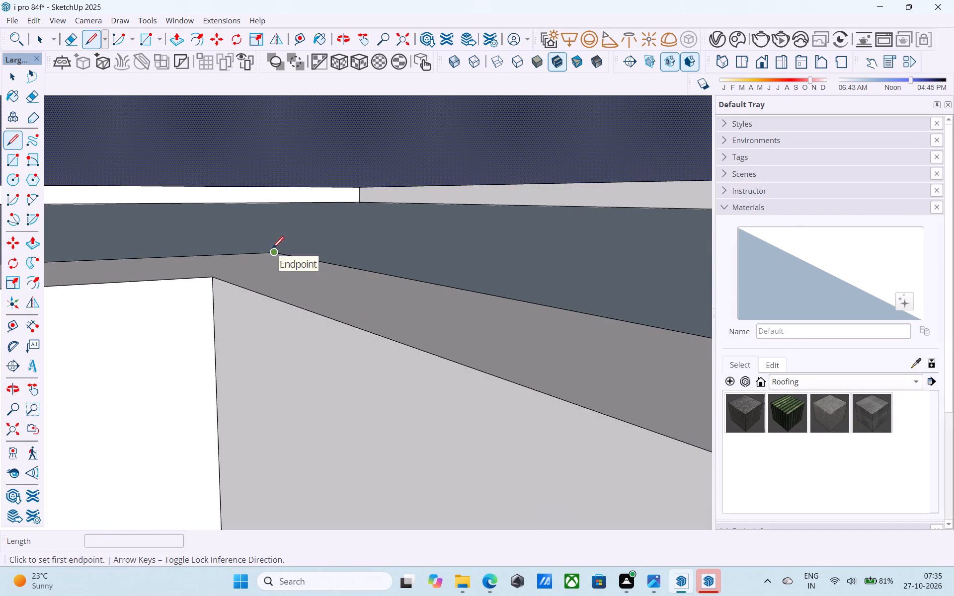
{"action": "left_click", "coordinate": [272, 249]}
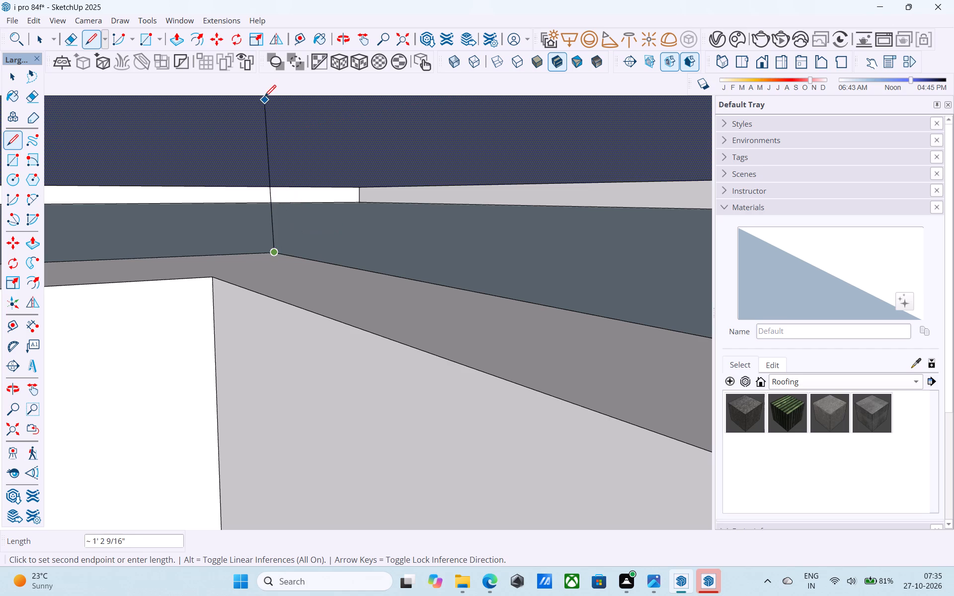
{"action": "middle_click", "coordinate": [270, 120]}
{"action": "scroll", "coordinate": [269, 121], "scroll_direction": "down", "scroll_amount": 7}
{"action": "middle_click_drag", "start_coordinate": [268, 130], "coordinate": [268, 135]}
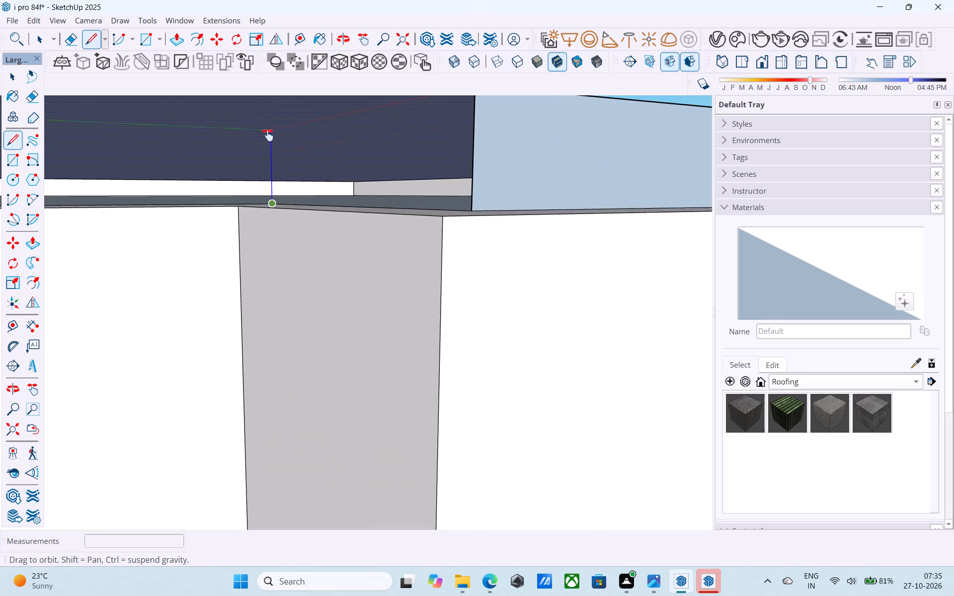
{"action": "middle_click_drag", "start_coordinate": [268, 135], "coordinate": [276, 195]}
{"action": "middle_click", "coordinate": [281, 198]}
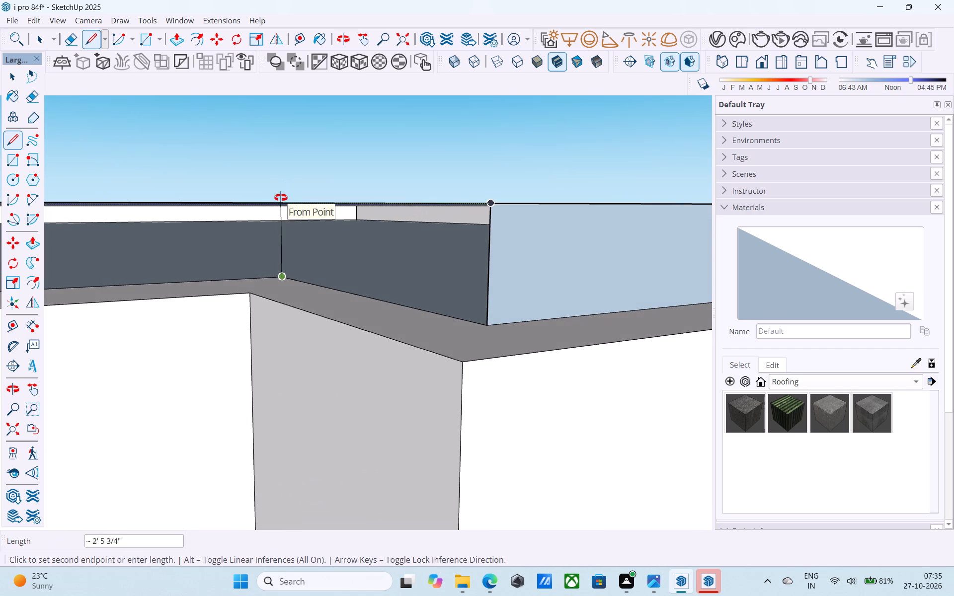
{"action": "scroll", "coordinate": [281, 198], "scroll_direction": "up", "scroll_amount": 2}
{"action": "scroll", "coordinate": [281, 198], "scroll_direction": "down", "scroll_amount": 3}
{"action": "middle_click_drag", "start_coordinate": [281, 198], "coordinate": [282, 206]}
{"action": "scroll", "coordinate": [282, 206], "scroll_direction": "up", "scroll_amount": 2}
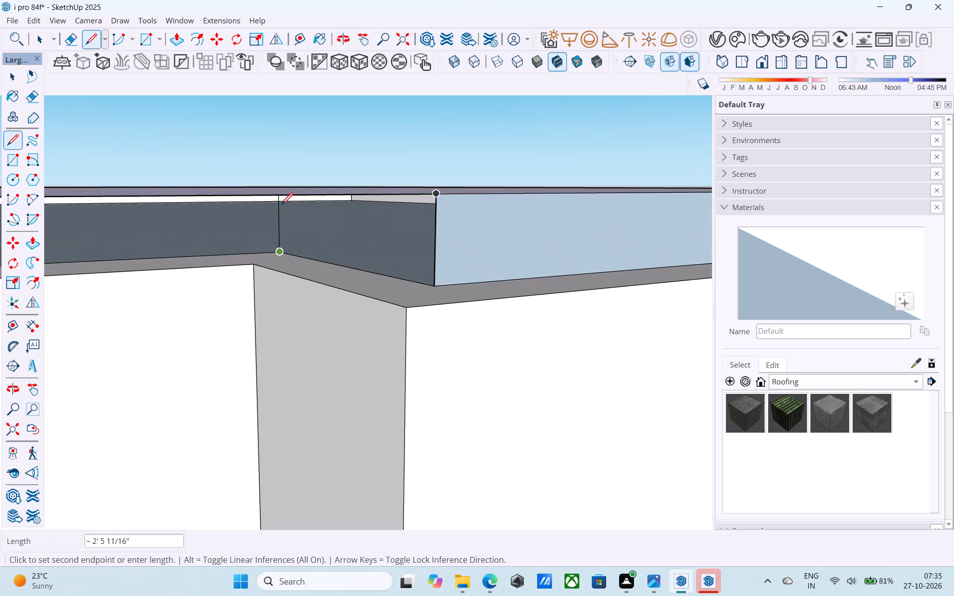
{"action": "middle_click_drag", "start_coordinate": [281, 201], "coordinate": [279, 196]}
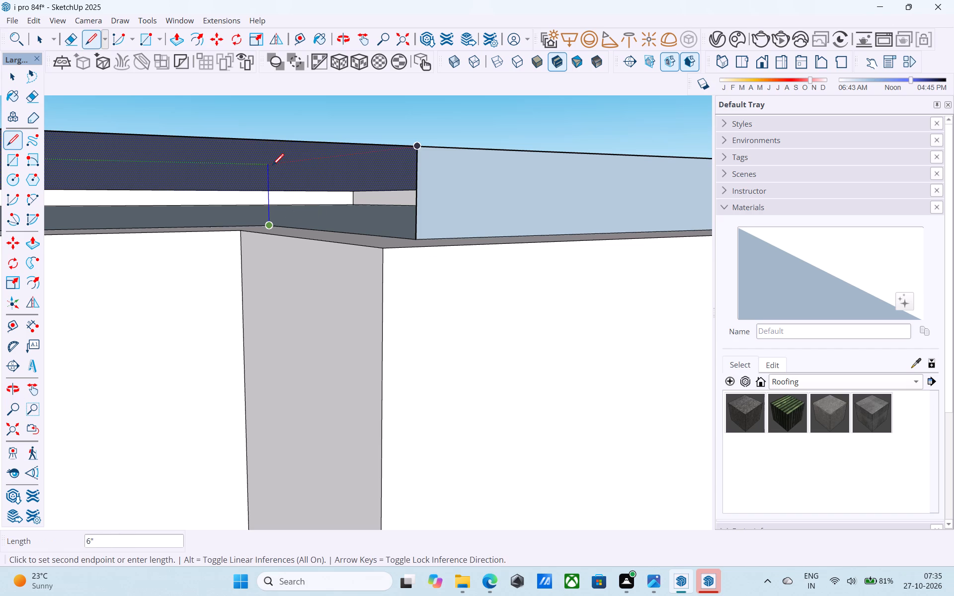
{"action": "left_click", "coordinate": [272, 165]}
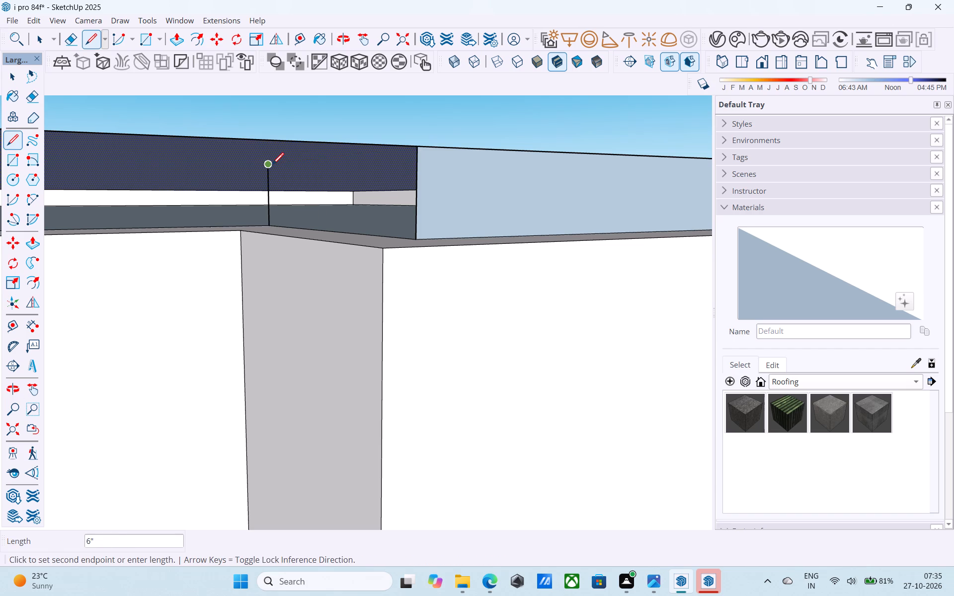
Connect that vertical line's top with a 2' 3" line to the raised rectangle's protruding corner, closing the long side's step face.
{"action": "left_click", "coordinate": [414, 151]}
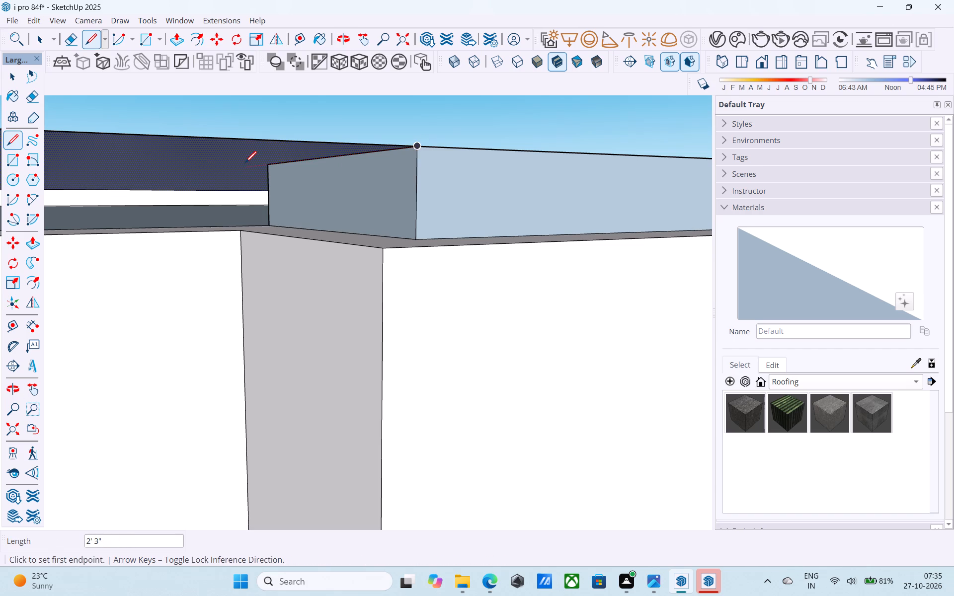
Draw a 22' 9" line along the recessed long side, joining the step's upper corner to the top of the far vertical line.
{"action": "left_click", "coordinate": [267, 163]}
{"action": "scroll", "coordinate": [271, 182], "scroll_direction": "down", "scroll_amount": 12}
{"action": "scroll", "coordinate": [280, 180], "scroll_direction": "up", "scroll_amount": 1}
{"action": "scroll", "coordinate": [280, 180], "scroll_direction": "down", "scroll_amount": 1}
{"action": "scroll", "coordinate": [181, 171], "scroll_direction": "down", "scroll_amount": 1}
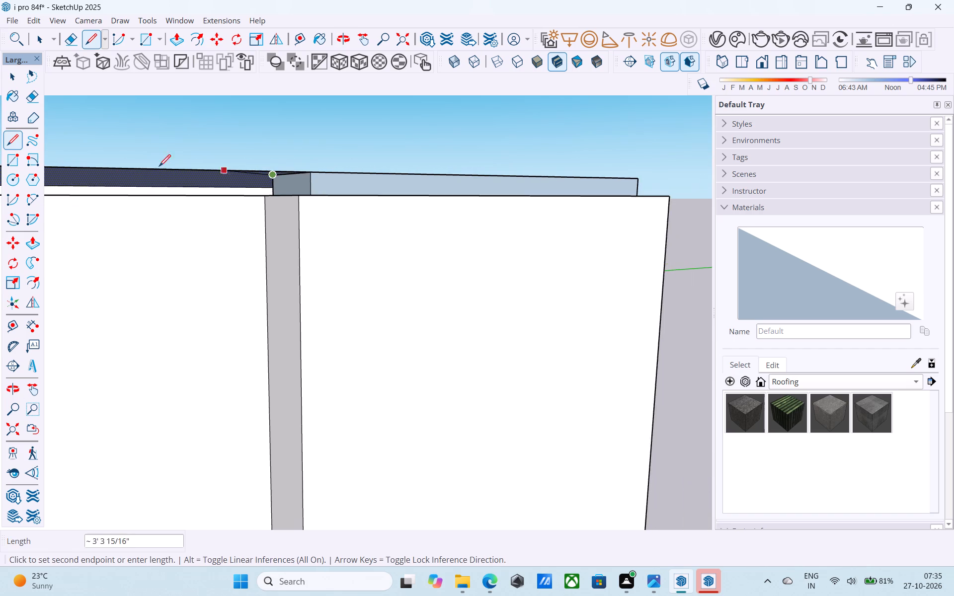
{"action": "middle_click_drag", "start_coordinate": [117, 165], "coordinate": [633, 168]}
{"action": "middle_click_drag", "start_coordinate": [58, 172], "coordinate": [458, 161]}
{"action": "middle_click_drag", "start_coordinate": [106, 163], "coordinate": [455, 163]}
{"action": "middle_click_drag", "start_coordinate": [371, 173], "coordinate": [318, 174]}
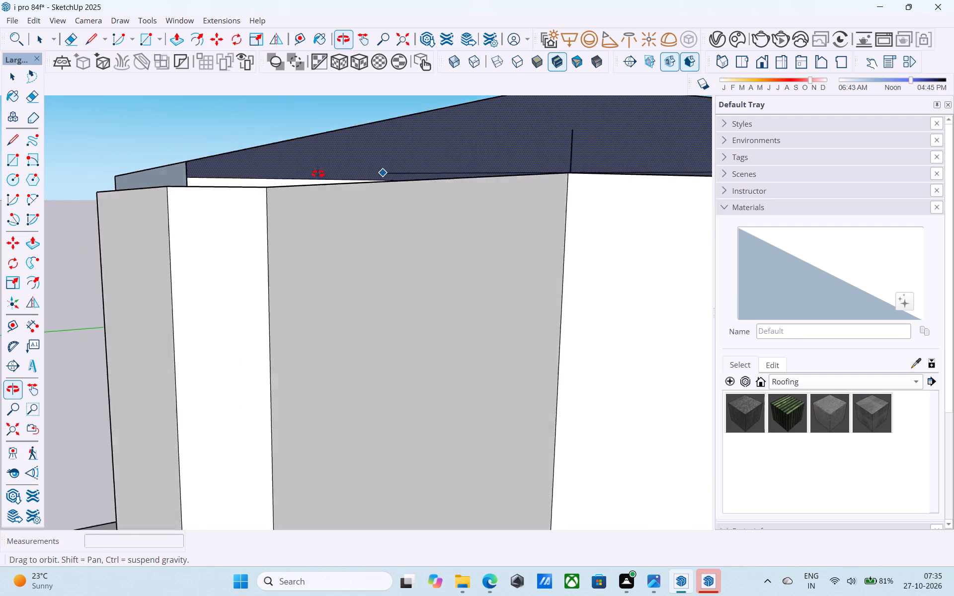
{"action": "middle_click_drag", "start_coordinate": [318, 174], "coordinate": [274, 184]}
{"action": "left_click", "coordinate": [401, 148]}
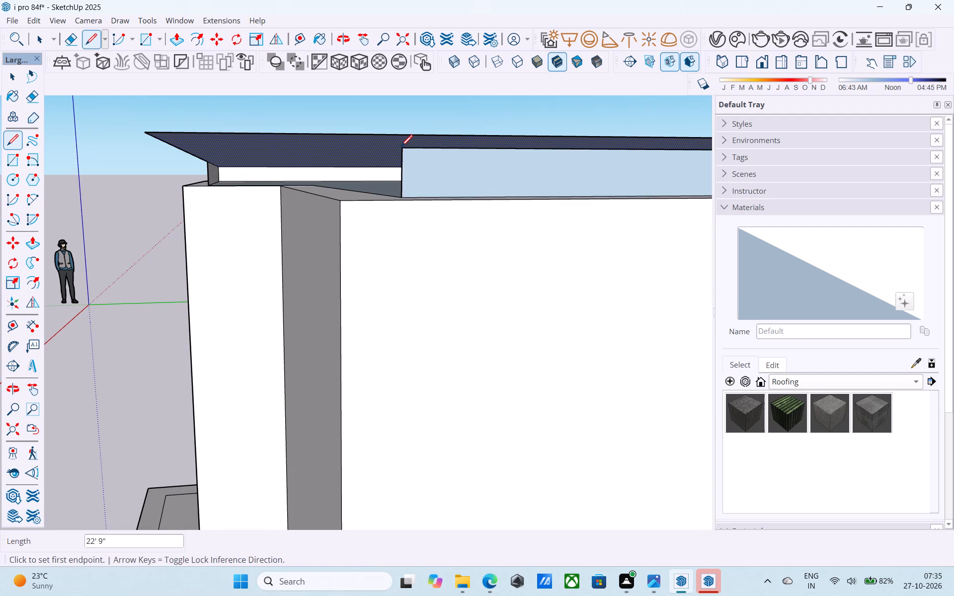
Draw a 6" vertical line from the capping face's recessed inner corner at the short side's step up to the raised rectangle.
{"action": "middle_click_drag", "start_coordinate": [311, 162], "coordinate": [435, 173]}
{"action": "scroll", "coordinate": [435, 172], "scroll_direction": "down", "scroll_amount": 5}
{"action": "middle_click_drag", "start_coordinate": [259, 170], "coordinate": [404, 146]}
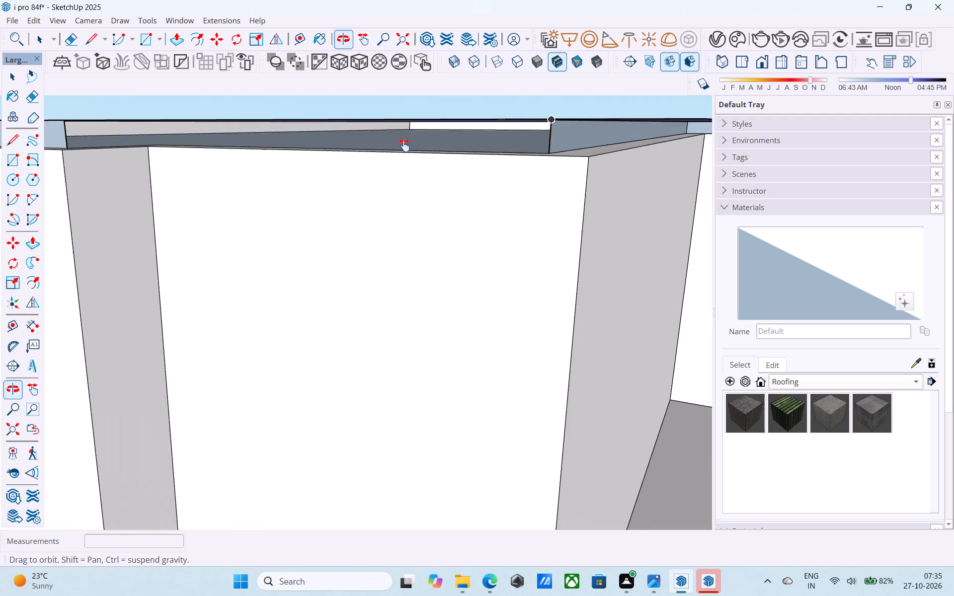
{"action": "middle_click_drag", "start_coordinate": [404, 146], "coordinate": [431, 131]}
{"action": "scroll", "coordinate": [232, 126], "scroll_direction": "up", "scroll_amount": 5}
{"action": "middle_click_drag", "start_coordinate": [175, 130], "coordinate": [239, 156], "text": "shift"}
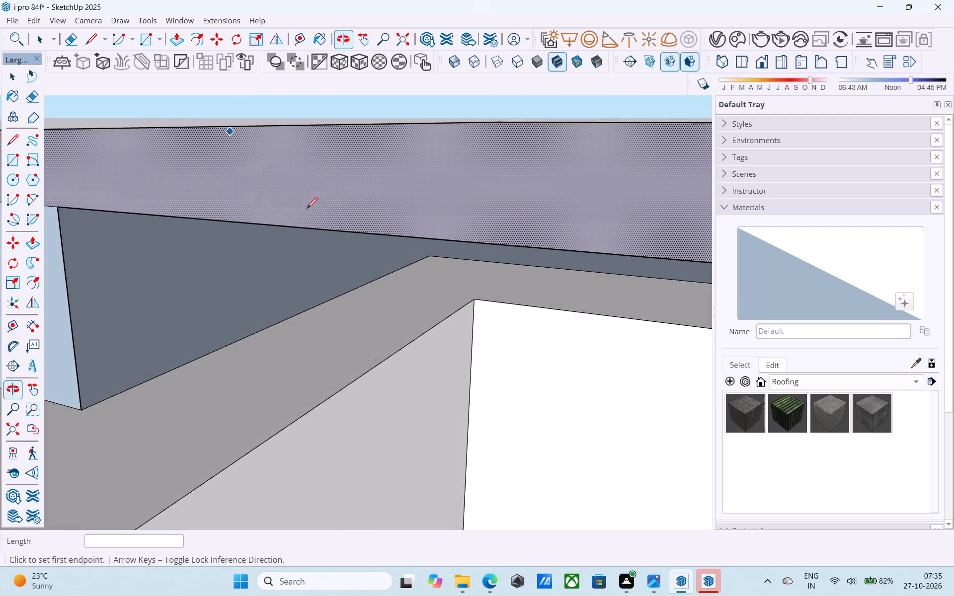
{"action": "scroll", "coordinate": [345, 223], "scroll_direction": "up", "scroll_amount": 1}
{"action": "middle_click_drag", "start_coordinate": [436, 274], "coordinate": [413, 251]}
{"action": "left_click", "coordinate": [415, 235]}
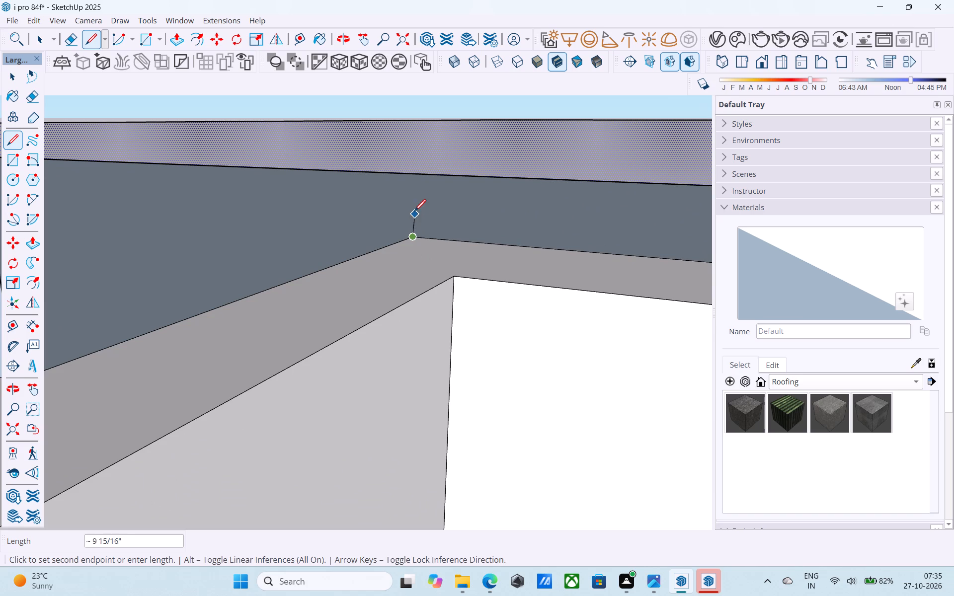
{"action": "key", "text": "Up"}
{"action": "key", "text": "Up"}
{"action": "key", "text": "Left"}
{"action": "key", "text": "Right"}
{"action": "key", "text": "Up"}
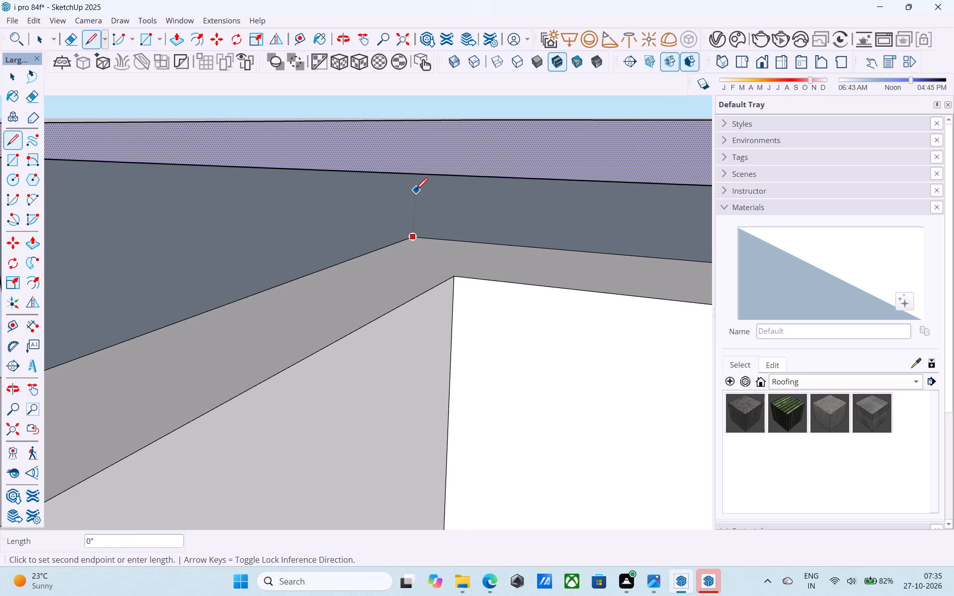
{"action": "middle_click_drag", "start_coordinate": [416, 191], "coordinate": [406, 177]}
{"action": "middle_click", "coordinate": [406, 177]}
{"action": "key", "text": "Up"}
{"action": "scroll", "coordinate": [431, 141], "scroll_direction": "up", "scroll_amount": 1}
{"action": "scroll", "coordinate": [431, 141], "scroll_direction": "down", "scroll_amount": 4}
{"action": "middle_click_drag", "start_coordinate": [431, 147], "coordinate": [427, 183], "text": "shift"}
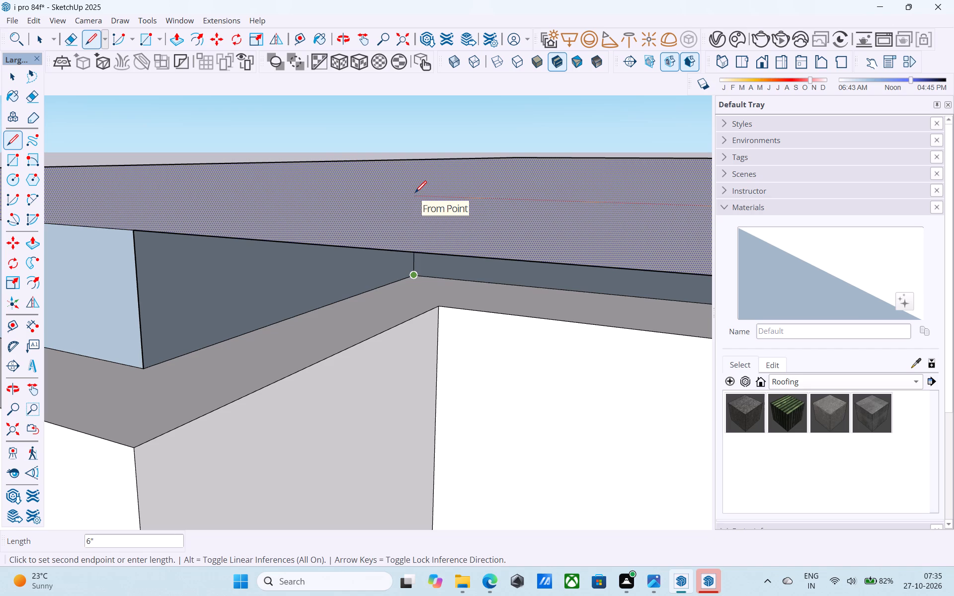
{"action": "key", "text": "Up"}
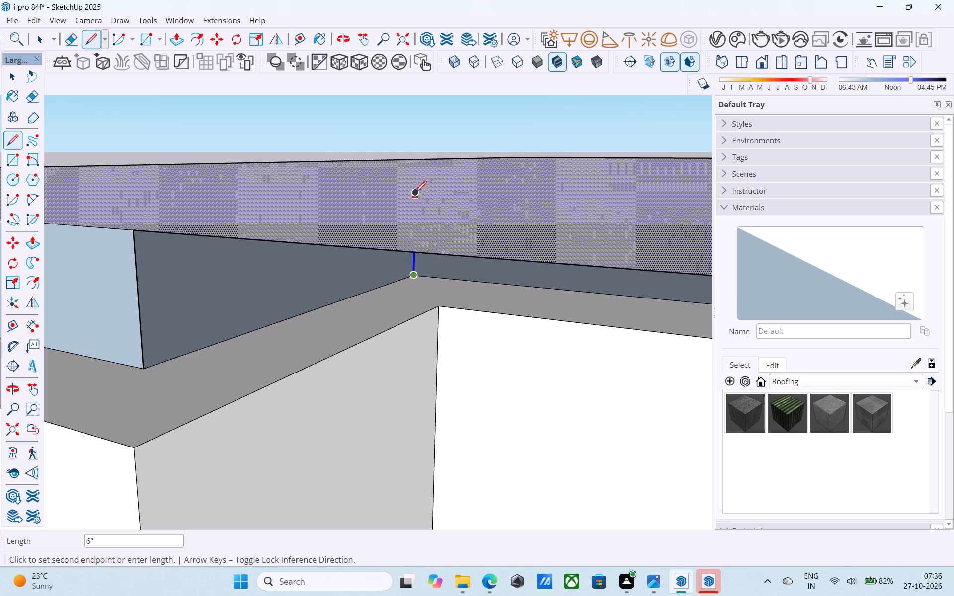
{"action": "left_click", "coordinate": [415, 194]}
{"action": "key", "text": "space"}
Draw a line from the raised rectangle's corner at the short side's step to the new vertical line's top, closing the step face.
{"action": "middle_click_drag", "start_coordinate": [416, 259], "coordinate": [413, 232]}
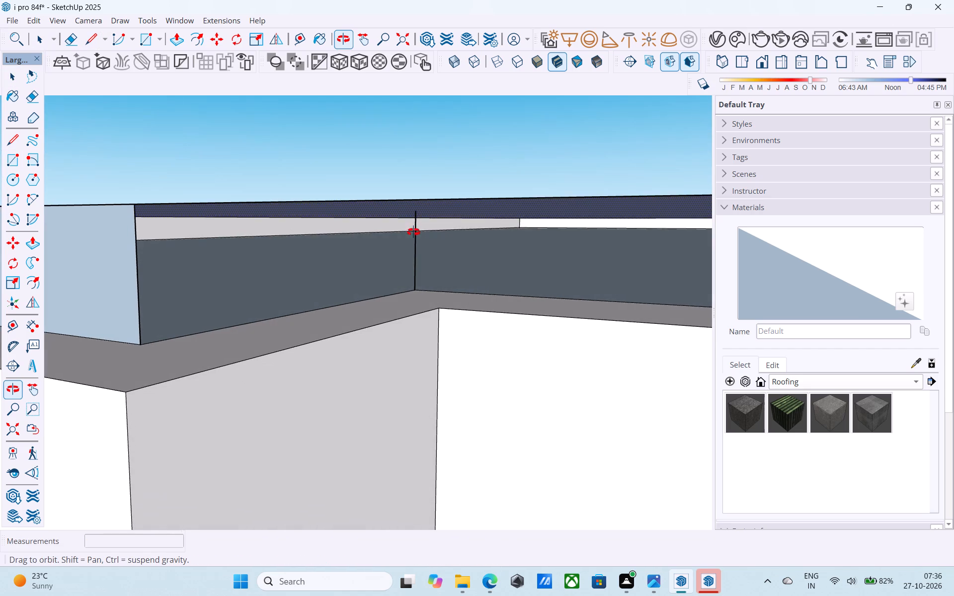
{"action": "middle_click_drag", "start_coordinate": [413, 232], "coordinate": [412, 226]}
{"action": "key", "text": "l"}
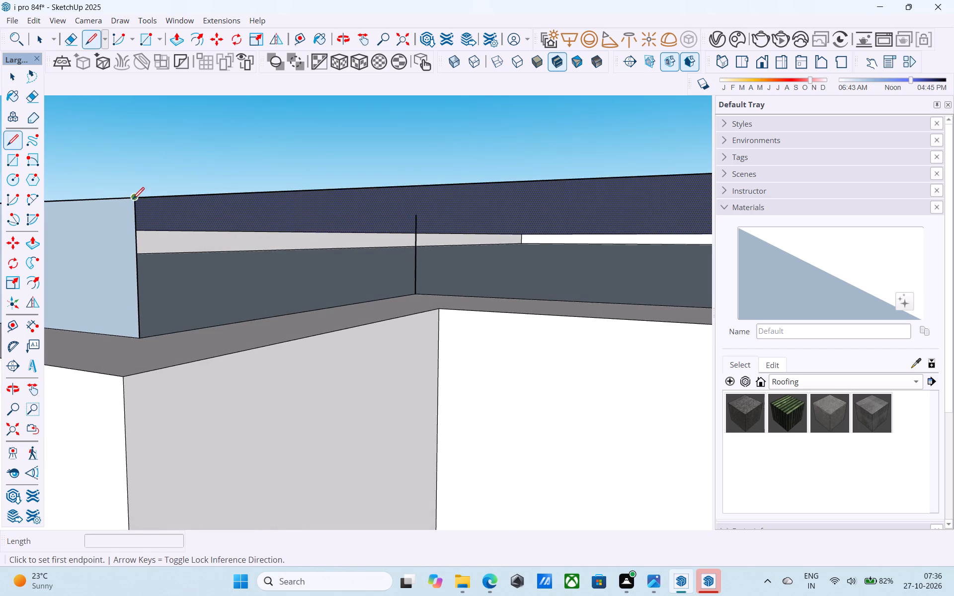
{"action": "left_click", "coordinate": [133, 200]}
{"action": "left_click", "coordinate": [419, 210]}
Draw a line along the recessed short side from the step's upper corner to the top of the vertical line at its far corner.
{"action": "scroll", "coordinate": [442, 243], "scroll_direction": "down", "scroll_amount": 3}
{"action": "middle_click_drag", "start_coordinate": [382, 227], "coordinate": [348, 212], "text": "shift"}
{"action": "middle_click_drag", "start_coordinate": [399, 241], "coordinate": [389, 212]}
{"action": "scroll", "coordinate": [412, 229], "scroll_direction": "up", "scroll_amount": 6}
{"action": "left_click", "coordinate": [415, 239]}
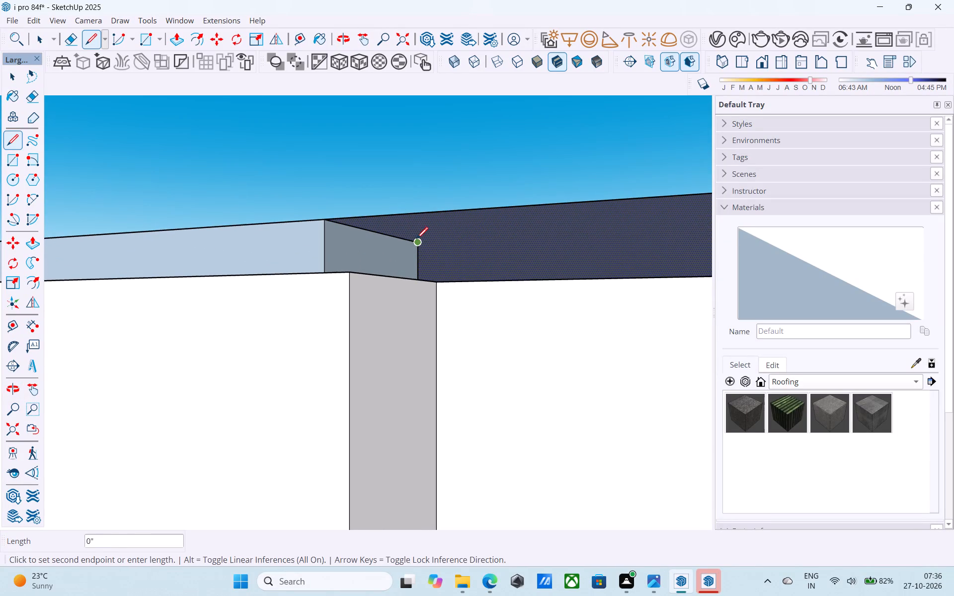
{"action": "scroll", "coordinate": [553, 265], "scroll_direction": "down", "scroll_amount": 4}
{"action": "middle_click_drag", "start_coordinate": [553, 265], "coordinate": [527, 261]}
{"action": "scroll", "coordinate": [592, 177], "scroll_direction": "up", "scroll_amount": 2}
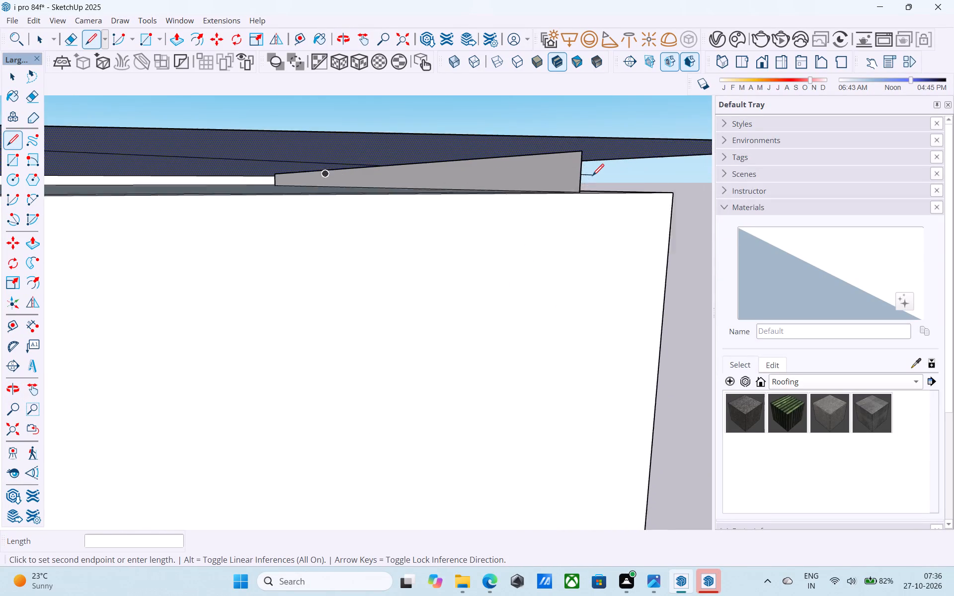
{"action": "scroll", "coordinate": [592, 177], "scroll_direction": "up", "scroll_amount": 2}
{"action": "left_click", "coordinate": [561, 107]}
Reverse the roof edge faces along the recessed short side and the adjoining recessed long side.
{"action": "scroll", "coordinate": [567, 201], "scroll_direction": "down", "scroll_amount": 9}
{"action": "middle_click_drag", "start_coordinate": [547, 218], "coordinate": [382, 220]}
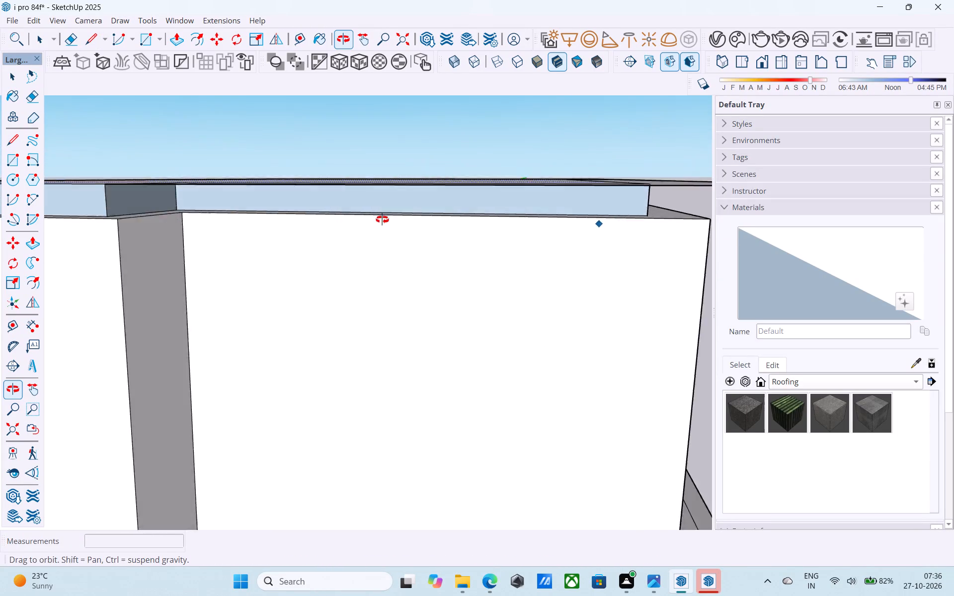
{"action": "middle_click_drag", "start_coordinate": [382, 220], "coordinate": [245, 217]}
{"action": "key", "text": "space"}
{"action": "scroll", "coordinate": [243, 221], "scroll_direction": "down", "scroll_amount": 4}
{"action": "scroll", "coordinate": [443, 214], "scroll_direction": "up", "scroll_amount": 4}
{"action": "left_click", "coordinate": [448, 211]}
{"action": "right_click", "coordinate": [448, 211]}
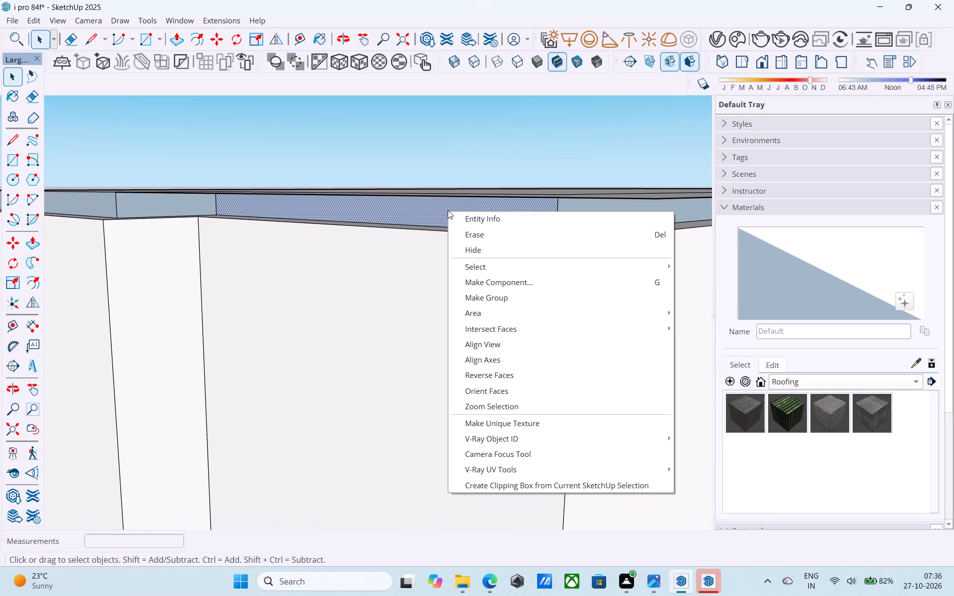
{"action": "left_click", "coordinate": [495, 370]}
{"action": "left_click", "coordinate": [581, 215]}
{"action": "right_click", "coordinate": [581, 215]}
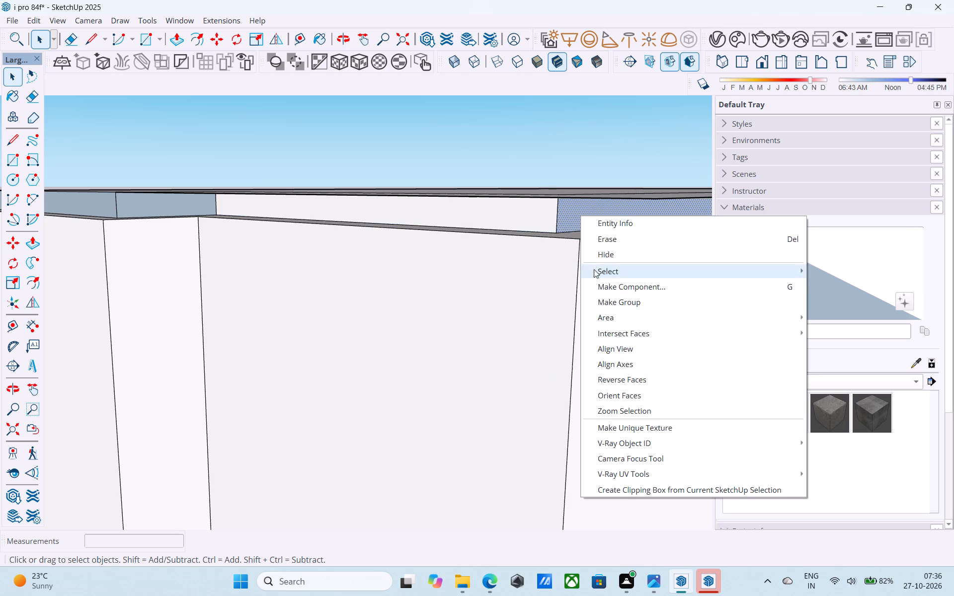
{"action": "left_click", "coordinate": [630, 372]}
Reverse the roof edge faces at the short side's step and along its protruding part.
{"action": "left_click", "coordinate": [139, 197]}
{"action": "right_click", "coordinate": [140, 197]}
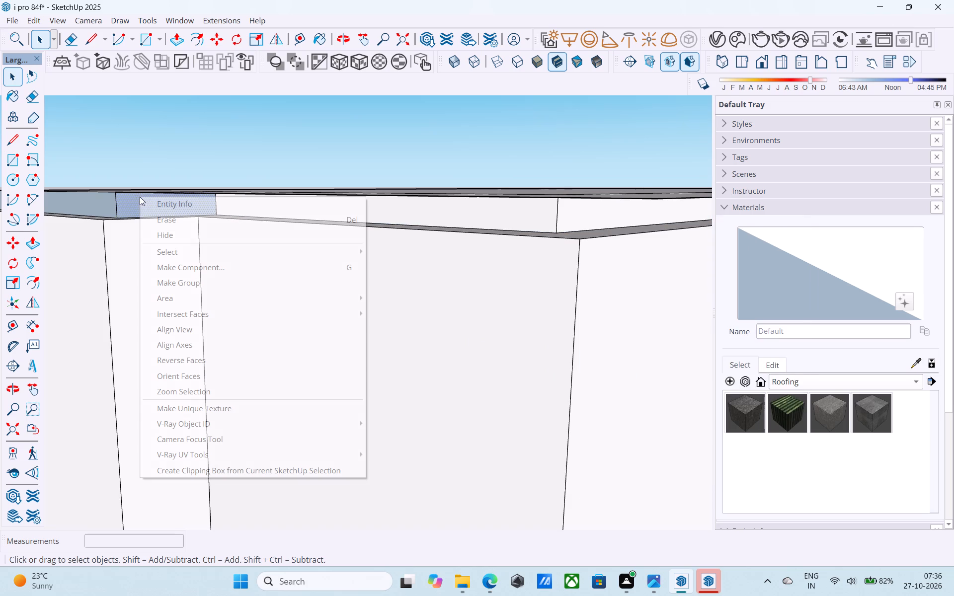
{"action": "left_click", "coordinate": [251, 362]}
{"action": "scroll", "coordinate": [426, 285], "scroll_direction": "down", "scroll_amount": 6}
{"action": "scroll", "coordinate": [143, 236], "scroll_direction": "up", "scroll_amount": 4}
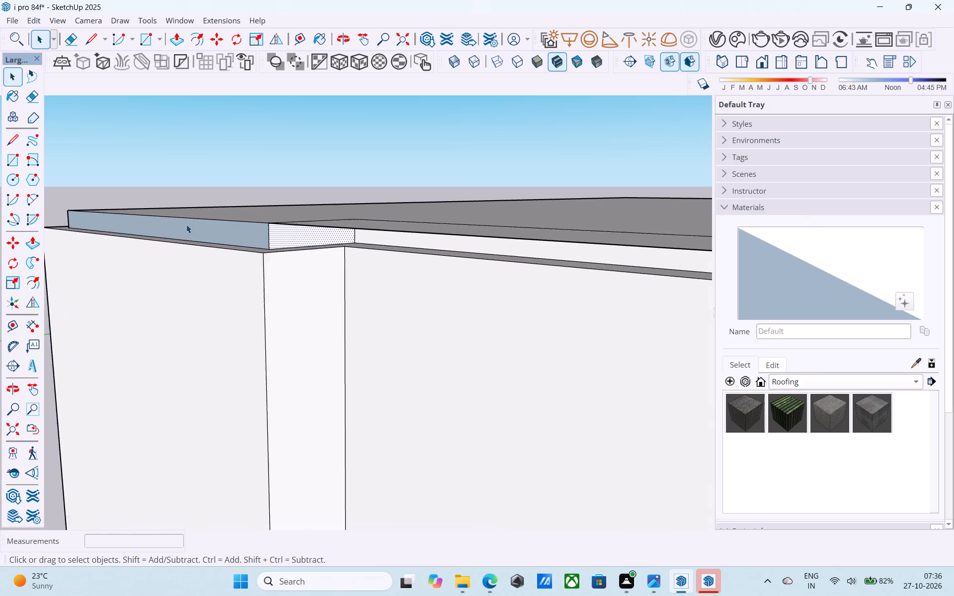
{"action": "scroll", "coordinate": [186, 224], "scroll_direction": "up", "scroll_amount": 2}
{"action": "left_click", "coordinate": [188, 223]}
{"action": "right_click", "coordinate": [188, 223]}
{"action": "left_click", "coordinate": [243, 387]}
{"action": "scroll", "coordinate": [236, 378], "scroll_direction": "down", "scroll_amount": 3}
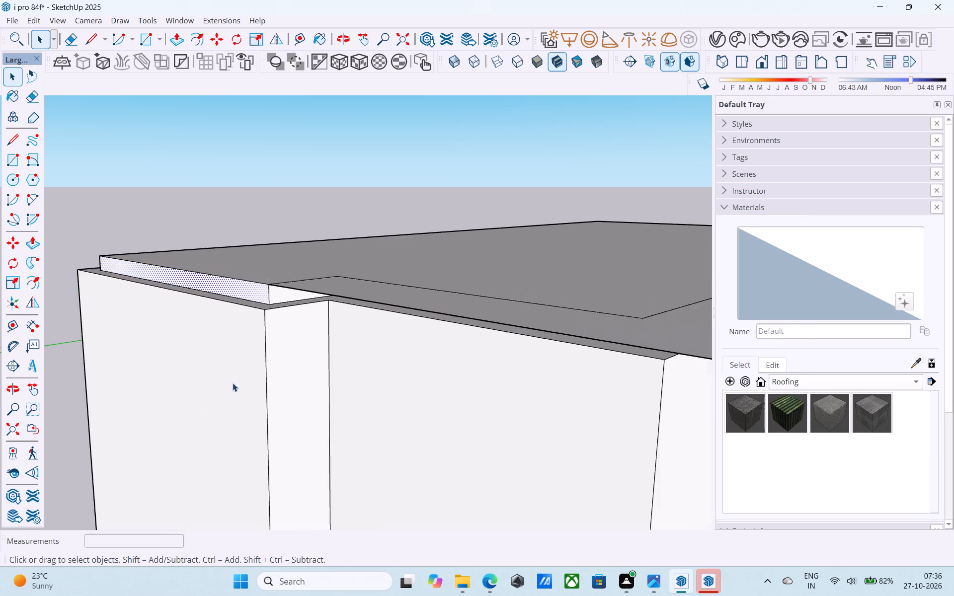
Reverse the roof edge face along the protruding part of the long side.
{"action": "scroll", "coordinate": [233, 383], "scroll_direction": "down", "scroll_amount": 8}
{"action": "middle_click_drag", "start_coordinate": [312, 307], "coordinate": [113, 266]}
{"action": "scroll", "coordinate": [122, 255], "scroll_direction": "down", "scroll_amount": 5}
{"action": "middle_click_drag", "start_coordinate": [391, 281], "coordinate": [347, 292]}
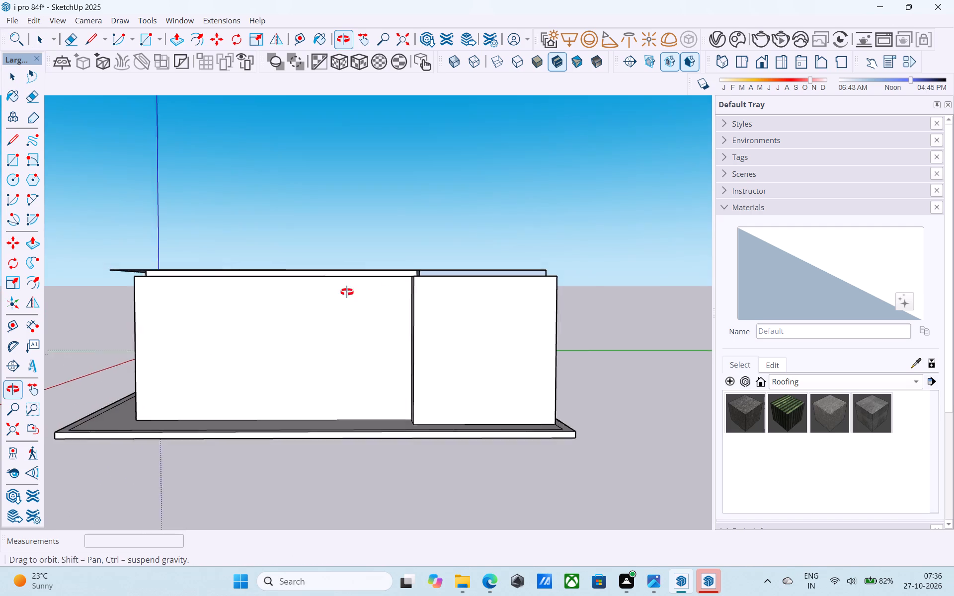
{"action": "middle_click_drag", "start_coordinate": [347, 292], "coordinate": [113, 338]}
{"action": "scroll", "coordinate": [322, 343], "scroll_direction": "up", "scroll_amount": 12}
{"action": "left_click", "coordinate": [416, 280]}
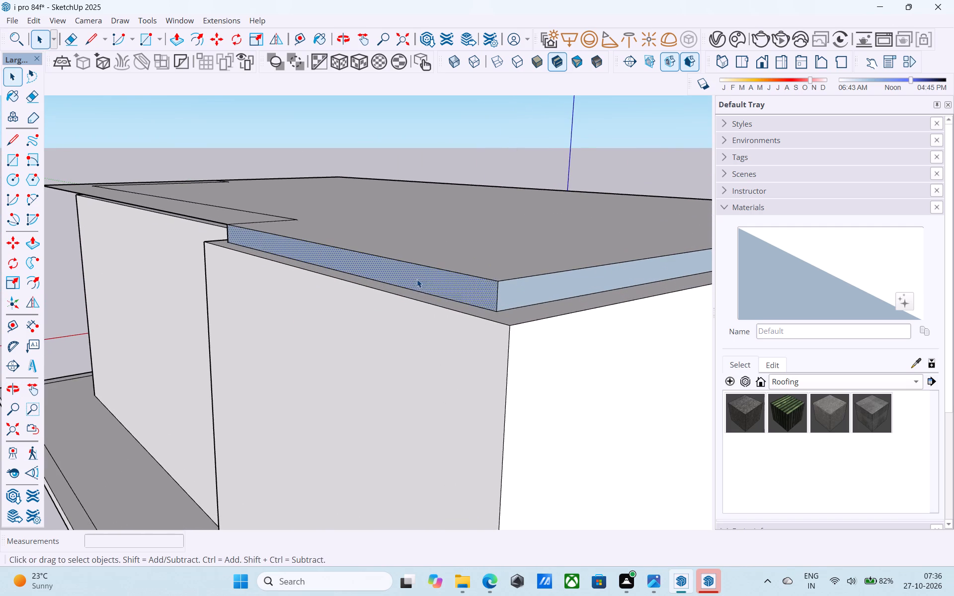
{"action": "right_click", "coordinate": [417, 279]}
{"action": "left_click", "coordinate": [473, 442]}
Reverse the roof edge faces along the unstepped short side and the adjoining unstepped long side.
{"action": "scroll", "coordinate": [48, 278], "scroll_direction": "down", "scroll_amount": 6}
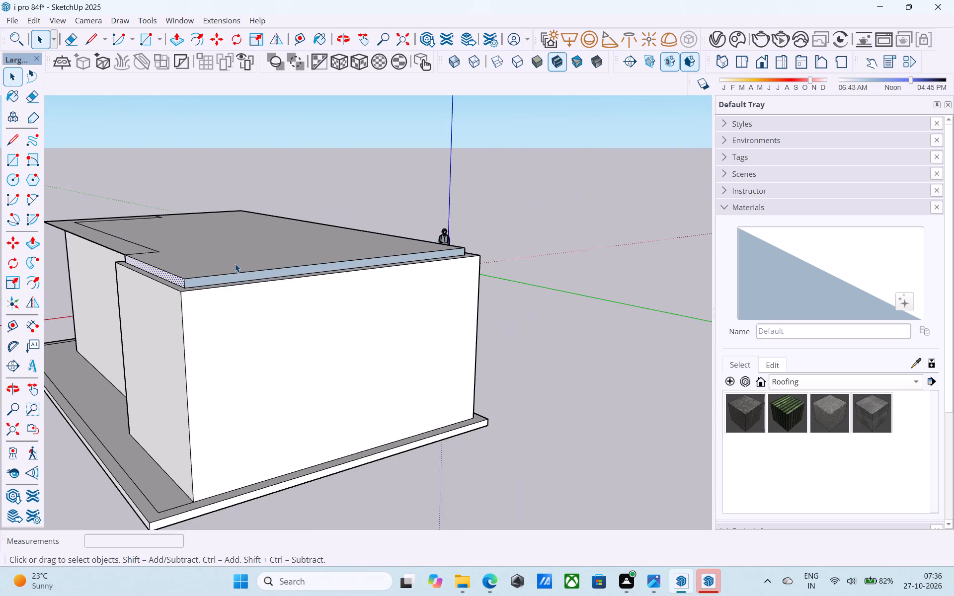
{"action": "scroll", "coordinate": [274, 249], "scroll_direction": "up", "scroll_amount": 5}
{"action": "left_click", "coordinate": [296, 294]}
{"action": "right_click", "coordinate": [296, 294]}
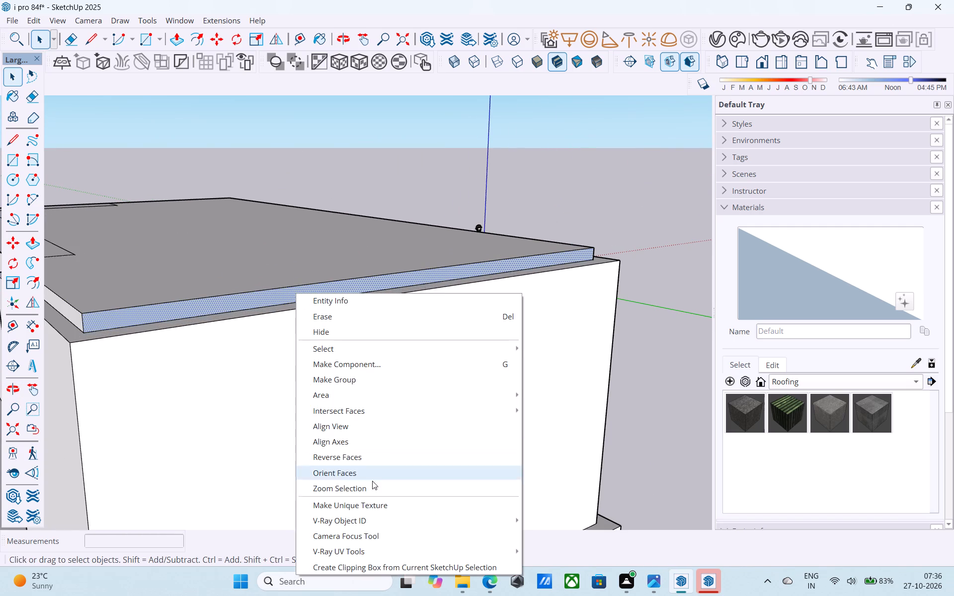
{"action": "left_click", "coordinate": [368, 460]}
{"action": "scroll", "coordinate": [523, 353], "scroll_direction": "down", "scroll_amount": 7}
{"action": "middle_click_drag", "start_coordinate": [518, 353], "coordinate": [70, 335]}
{"action": "scroll", "coordinate": [197, 328], "scroll_direction": "up", "scroll_amount": 6}
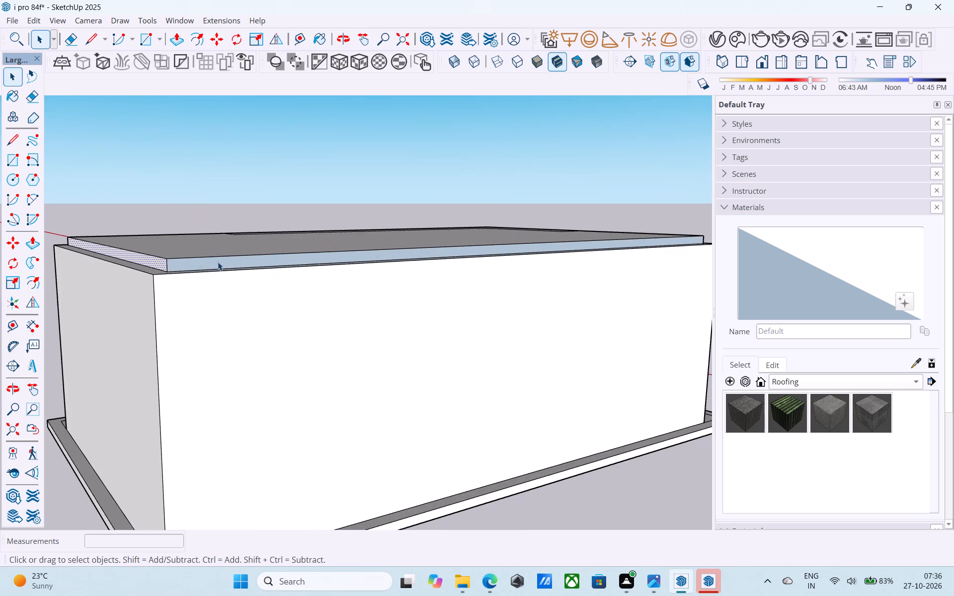
{"action": "left_click", "coordinate": [217, 260]}
{"action": "right_click", "coordinate": [217, 260]}
{"action": "left_click", "coordinate": [284, 427]}
Erase the two outer edges of the leftover roof surface overhanging the recessed corner.
{"action": "scroll", "coordinate": [278, 397], "scroll_direction": "down", "scroll_amount": 7}
{"action": "middle_click_drag", "start_coordinate": [484, 316], "coordinate": [489, 312]}
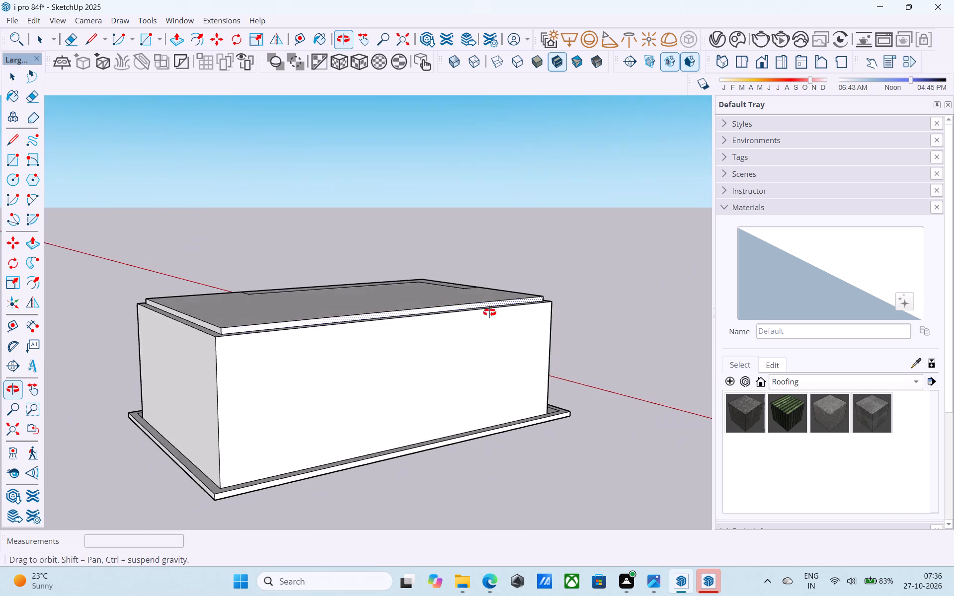
{"action": "middle_click_drag", "start_coordinate": [489, 312], "coordinate": [59, 283]}
{"action": "scroll", "coordinate": [352, 297], "scroll_direction": "up", "scroll_amount": 1}
{"action": "middle_click_drag", "start_coordinate": [340, 296], "coordinate": [10, 314]}
{"action": "middle_click_drag", "start_coordinate": [162, 266], "coordinate": [137, 375]}
{"action": "scroll", "coordinate": [252, 386], "scroll_direction": "up", "scroll_amount": 5}
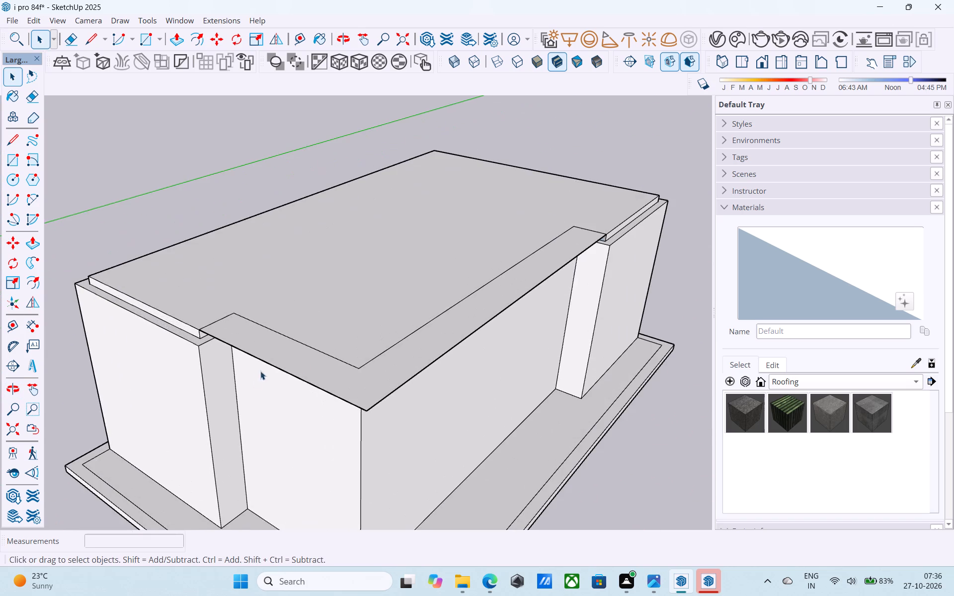
{"action": "middle_click_drag", "start_coordinate": [308, 377], "coordinate": [615, 295]}
{"action": "scroll", "coordinate": [476, 216], "scroll_direction": "up", "scroll_amount": 1}
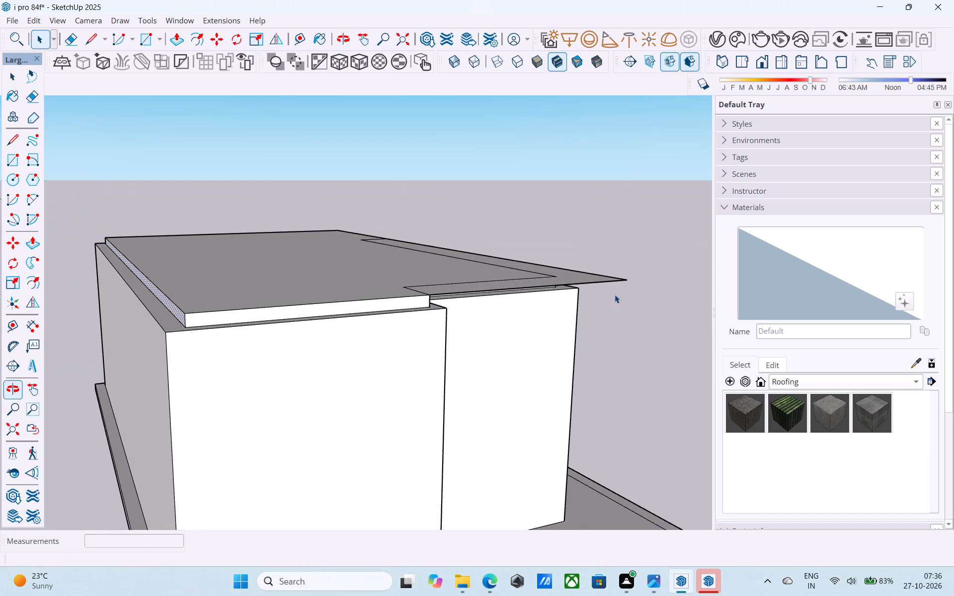
{"action": "key", "text": "e"}
{"action": "left_click_drag", "start_coordinate": [616, 293], "coordinate": [608, 255]}
Reverse the roof edge face at the long side's step.
{"action": "middle_click_drag", "start_coordinate": [599, 261], "coordinate": [198, 305]}
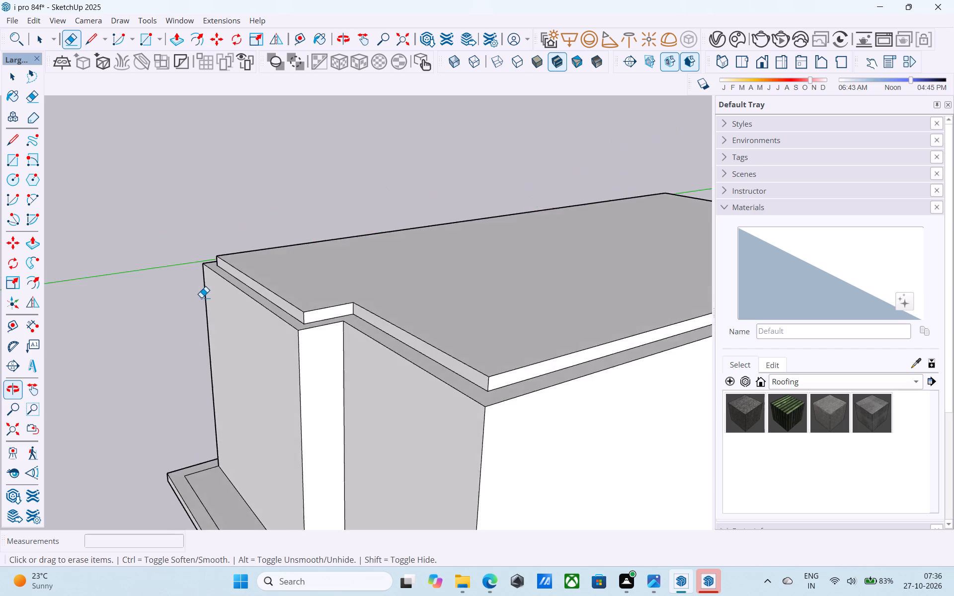
{"action": "scroll", "coordinate": [209, 292], "scroll_direction": "down", "scroll_amount": 5}
{"action": "middle_click_drag", "start_coordinate": [377, 295], "coordinate": [242, 287], "text": "shift"}
{"action": "scroll", "coordinate": [457, 293], "scroll_direction": "up", "scroll_amount": 8}
{"action": "key", "text": "space"}
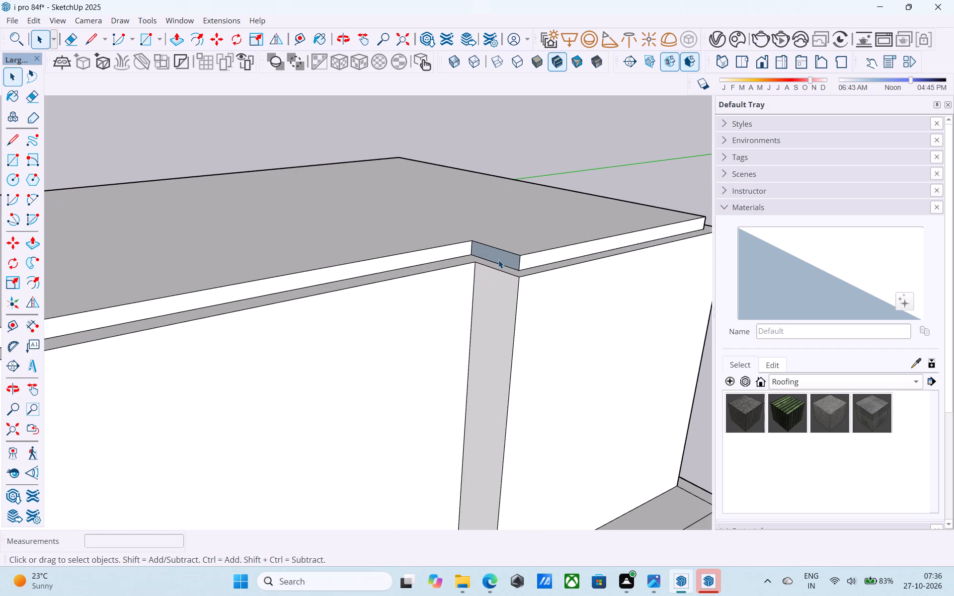
{"action": "left_click", "coordinate": [498, 260]}
{"action": "right_click", "coordinate": [498, 259]}
{"action": "left_click", "coordinate": [553, 433]}
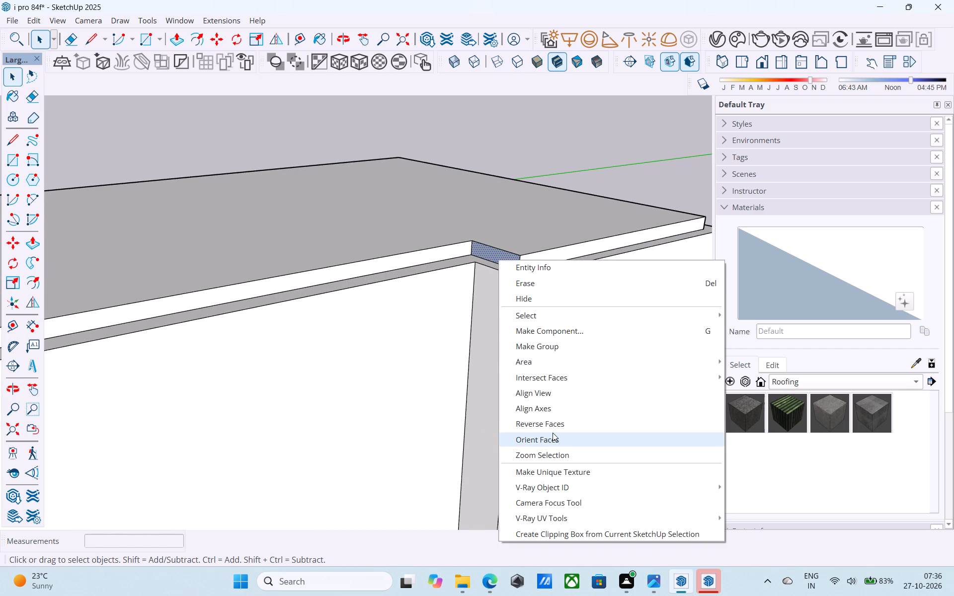
Examine the roof slab's edge faces around the stepped sides of the building.
{"action": "scroll", "coordinate": [502, 380], "scroll_direction": "down", "scroll_amount": 4}
{"action": "middle_click_drag", "start_coordinate": [497, 382], "coordinate": [156, 368]}
{"action": "middle_click_drag", "start_coordinate": [379, 350], "coordinate": [454, 366]}
{"action": "scroll", "coordinate": [491, 356], "scroll_direction": "down", "scroll_amount": 2}
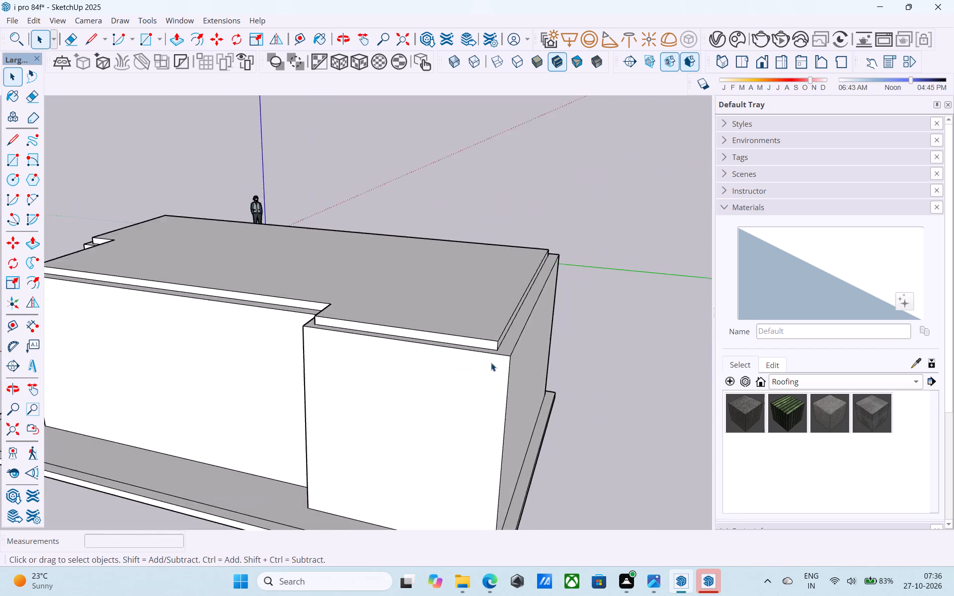
{"action": "scroll", "coordinate": [491, 363], "scroll_direction": "down", "scroll_amount": 5}
{"action": "middle_click_drag", "start_coordinate": [420, 314], "coordinate": [510, 321]}
{"action": "middle_click_drag", "start_coordinate": [342, 285], "coordinate": [465, 271]}
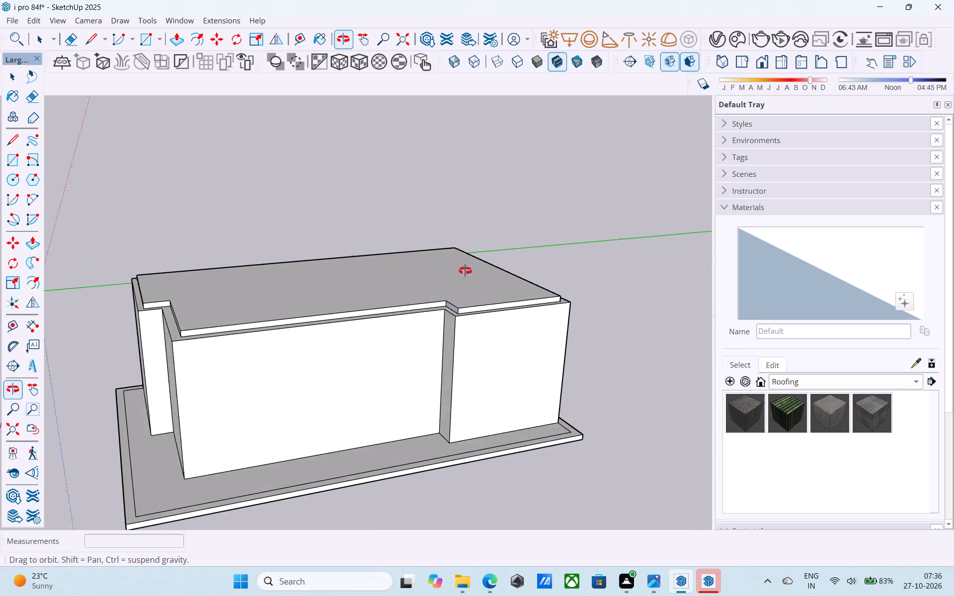
{"action": "middle_click_drag", "start_coordinate": [465, 271], "coordinate": [512, 264]}
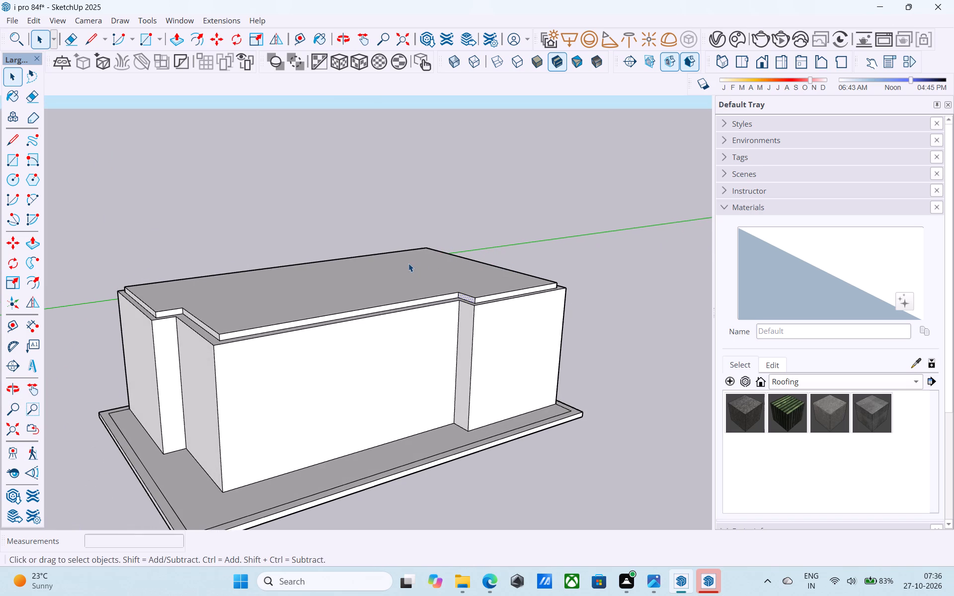
{"action": "scroll", "coordinate": [187, 325], "scroll_direction": "up", "scroll_amount": 10}
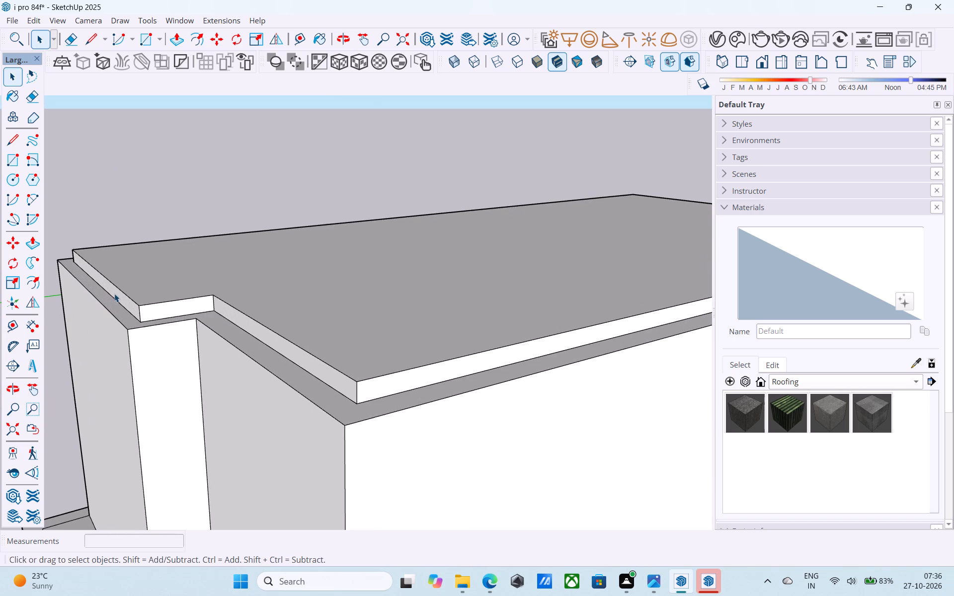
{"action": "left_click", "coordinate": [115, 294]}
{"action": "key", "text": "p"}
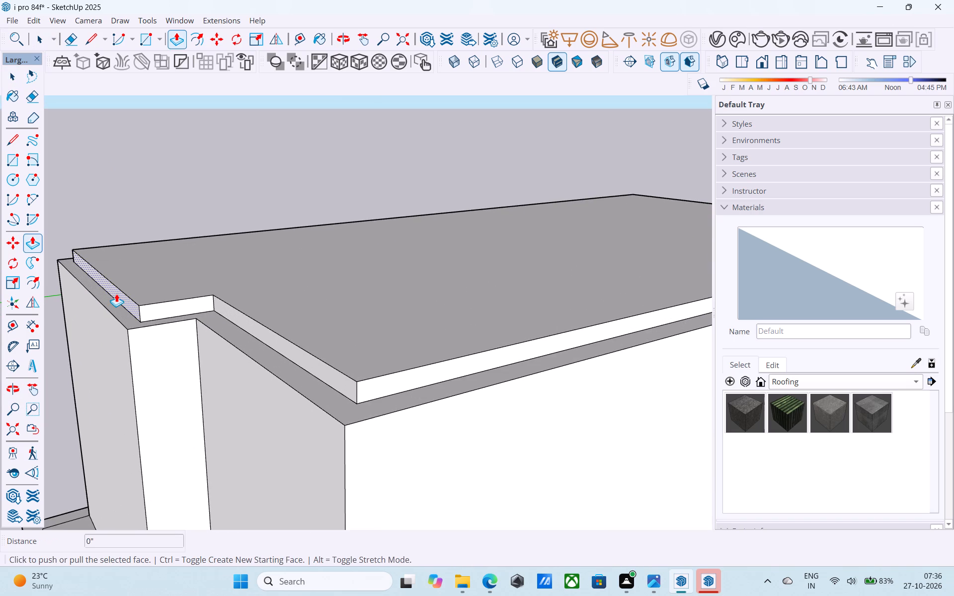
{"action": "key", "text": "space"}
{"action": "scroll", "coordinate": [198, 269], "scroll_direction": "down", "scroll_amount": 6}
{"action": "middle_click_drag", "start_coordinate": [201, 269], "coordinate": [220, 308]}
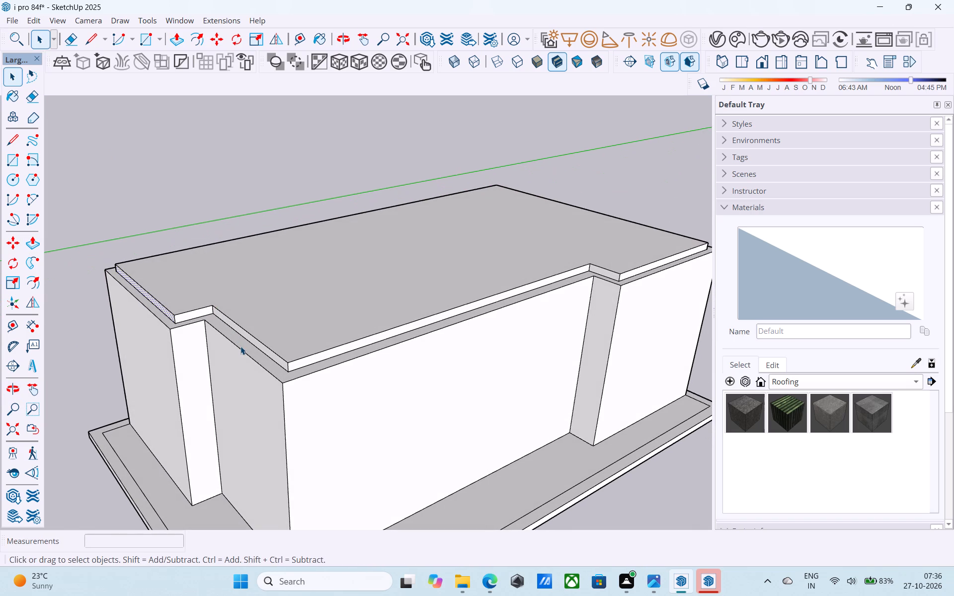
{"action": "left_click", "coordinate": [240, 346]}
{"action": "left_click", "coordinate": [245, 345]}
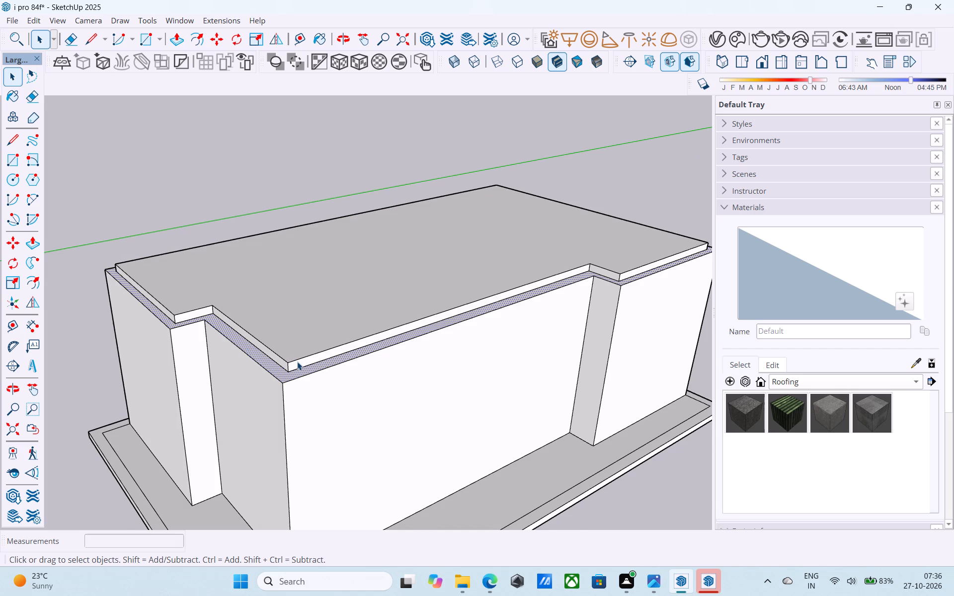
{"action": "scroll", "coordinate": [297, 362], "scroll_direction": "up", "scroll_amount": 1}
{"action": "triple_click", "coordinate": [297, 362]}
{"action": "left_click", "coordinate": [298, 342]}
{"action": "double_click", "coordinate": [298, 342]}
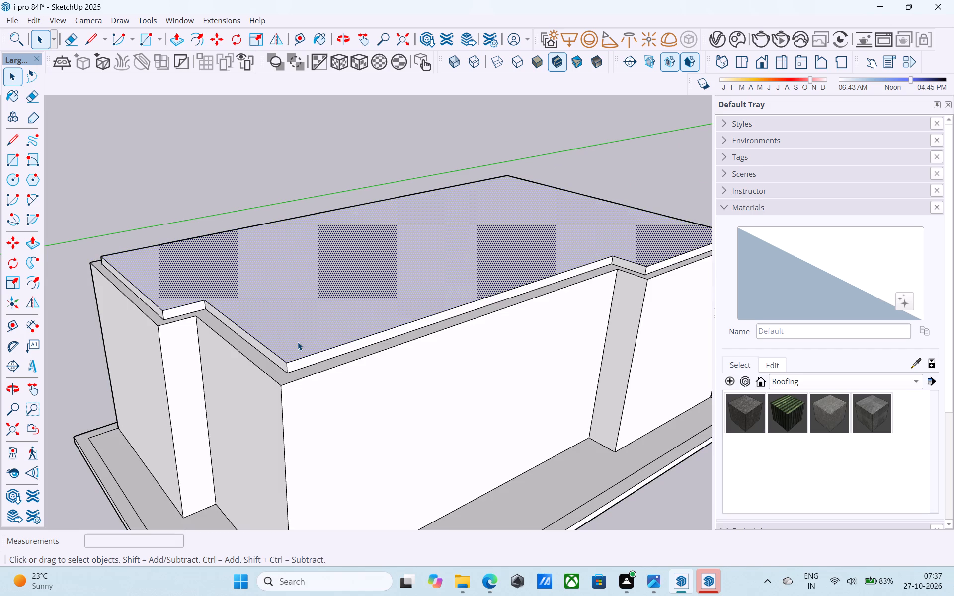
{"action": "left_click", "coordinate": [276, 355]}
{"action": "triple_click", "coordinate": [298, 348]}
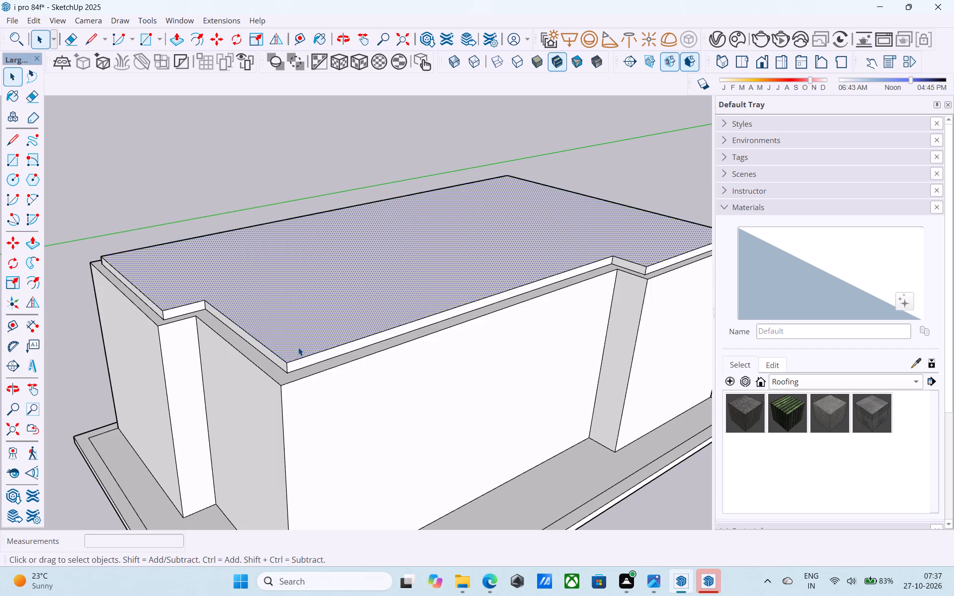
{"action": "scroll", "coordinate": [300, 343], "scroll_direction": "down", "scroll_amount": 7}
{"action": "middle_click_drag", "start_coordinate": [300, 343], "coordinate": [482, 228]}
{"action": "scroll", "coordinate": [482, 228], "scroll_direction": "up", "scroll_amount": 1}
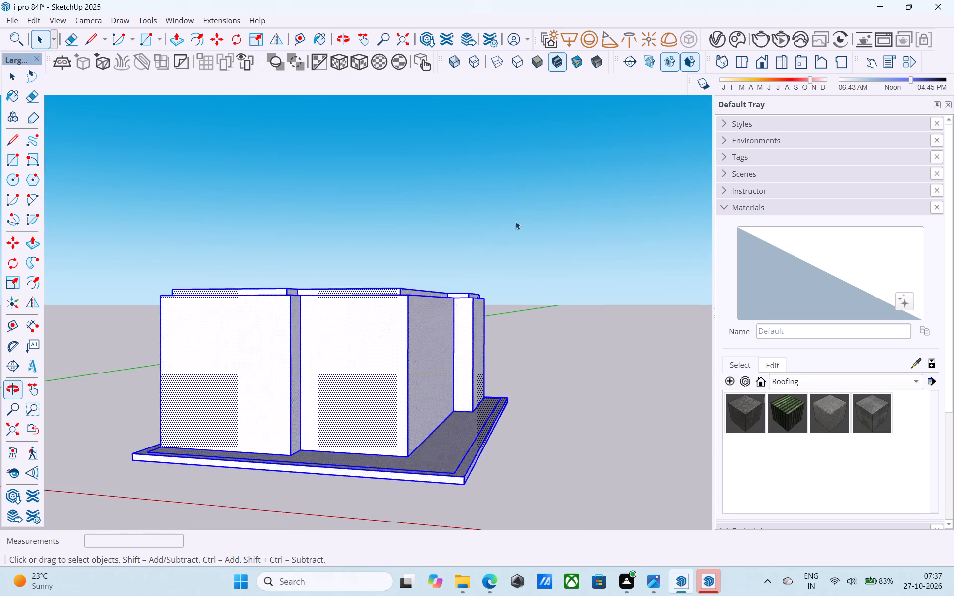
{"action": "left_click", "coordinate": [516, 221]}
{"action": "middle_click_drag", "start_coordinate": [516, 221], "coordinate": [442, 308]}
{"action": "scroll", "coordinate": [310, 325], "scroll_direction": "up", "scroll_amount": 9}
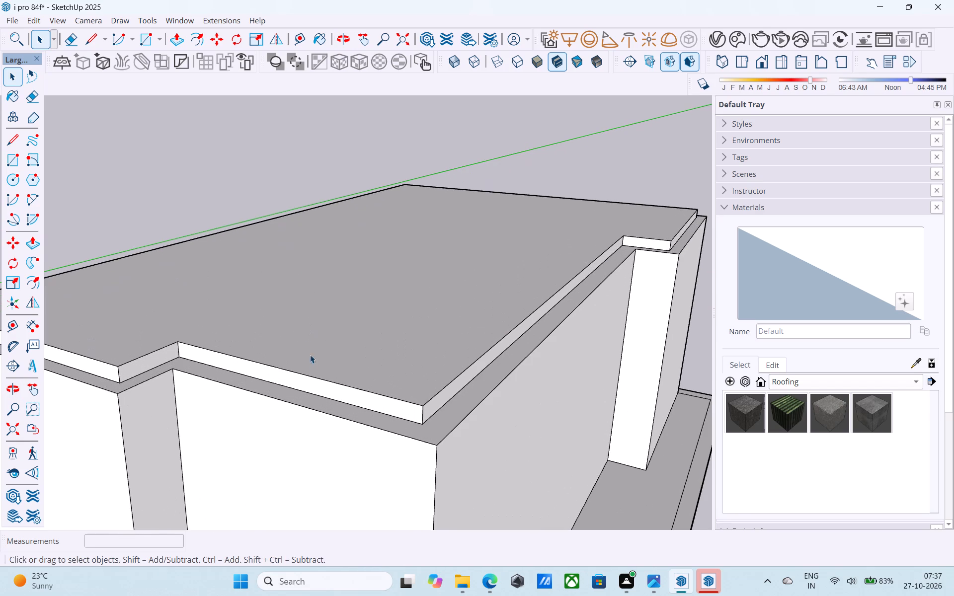
Push/Pull the roof edge face along the recessed part of the short side out flush with the wall below.
{"action": "left_click", "coordinate": [305, 379]}
{"action": "key", "text": "p"}
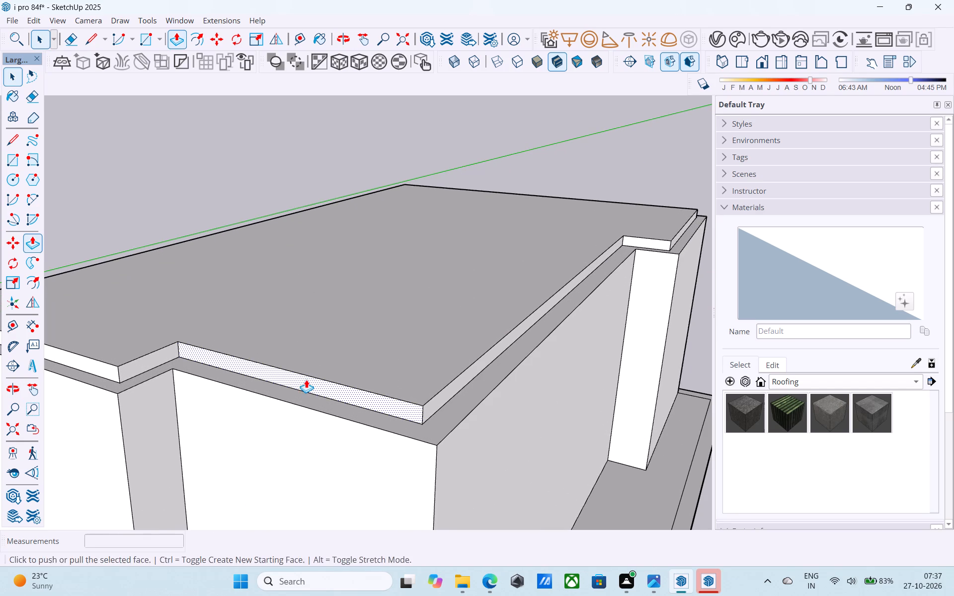
{"action": "left_click", "coordinate": [306, 379]}
{"action": "left_click", "coordinate": [297, 406]}
{"action": "scroll", "coordinate": [381, 393], "scroll_direction": "down", "scroll_amount": 6}
{"action": "middle_click_drag", "start_coordinate": [303, 393], "coordinate": [390, 386], "text": "shift"}
Push/Pull the roof edge face along the protruding part of the short side out flush with the wall below.
{"action": "key", "text": "p"}
{"action": "key", "text": "space"}
{"action": "left_click", "coordinate": [301, 373]}
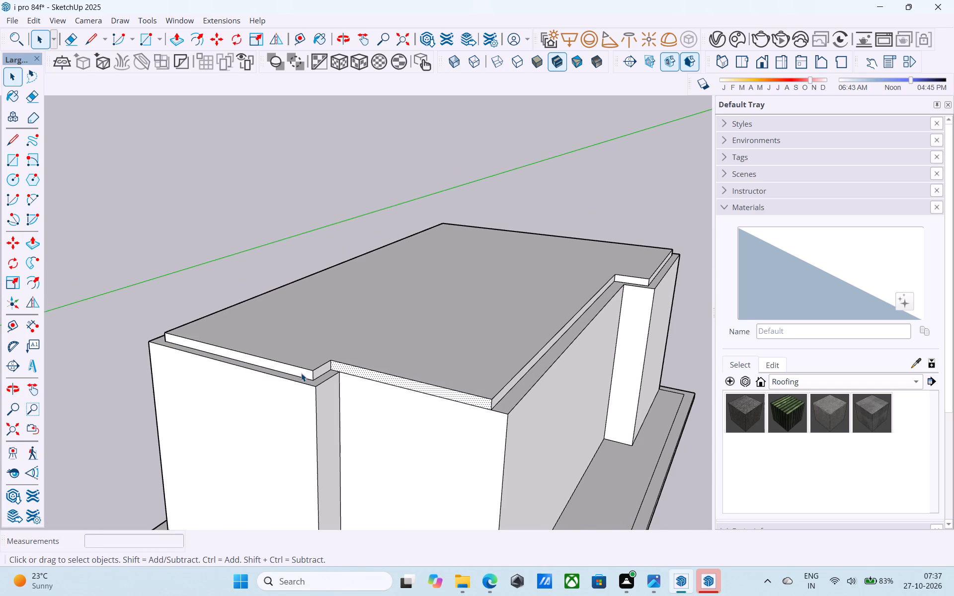
{"action": "key", "text": "p"}
{"action": "left_click", "coordinate": [301, 372]}
{"action": "left_click", "coordinate": [292, 387]}
{"action": "key", "text": "space"}
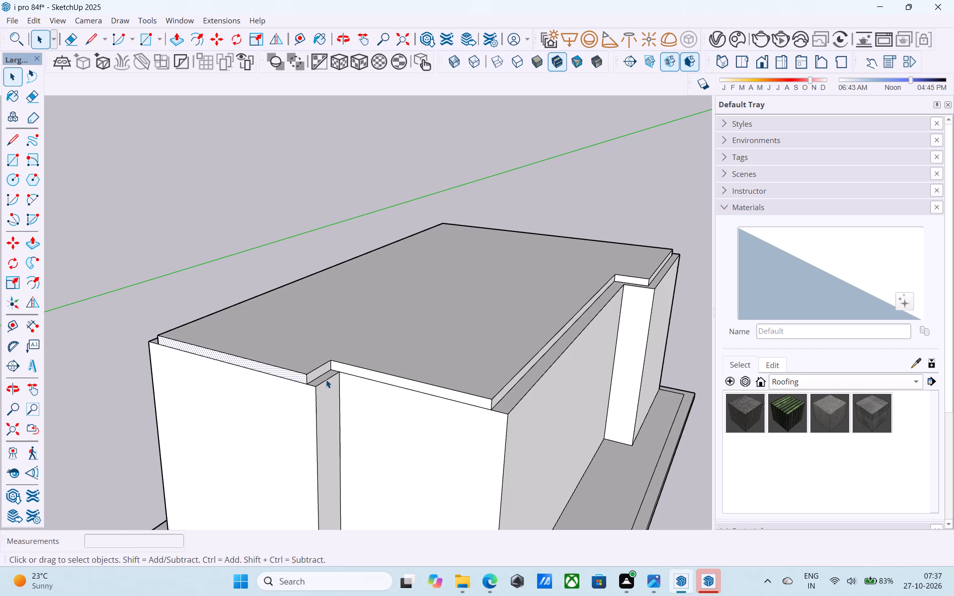
Push/Pull the roof edge face at the short side's step until it is flush with the step wall below.
{"action": "left_click", "coordinate": [321, 372]}
{"action": "key", "text": "p"}
{"action": "left_click", "coordinate": [321, 372]}
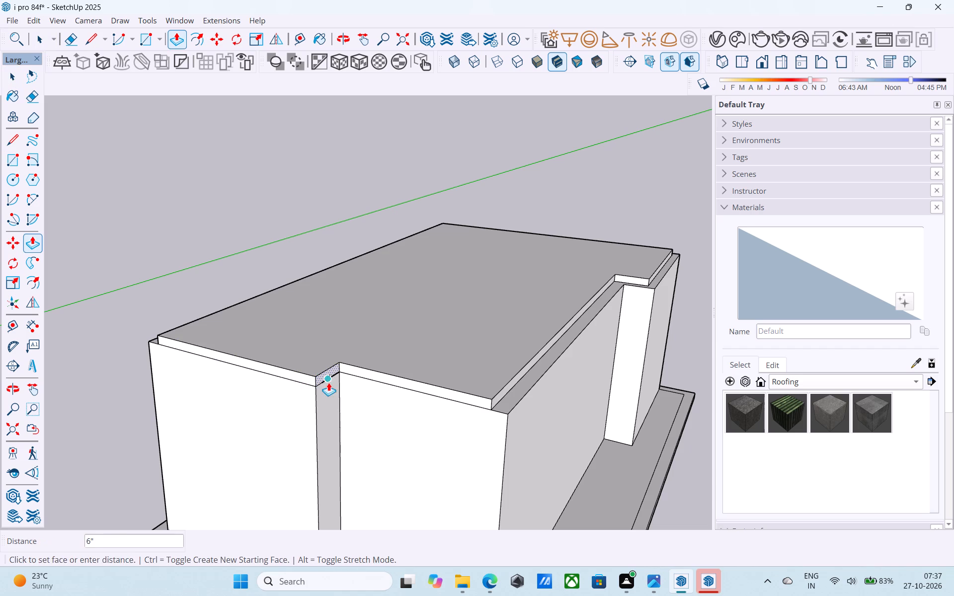
{"action": "left_click", "coordinate": [333, 389]}
{"action": "scroll", "coordinate": [368, 395], "scroll_direction": "down", "scroll_amount": 5}
{"action": "middle_click_drag", "start_coordinate": [368, 395], "coordinate": [361, 382]}
{"action": "scroll", "coordinate": [365, 379], "scroll_direction": "up", "scroll_amount": 6}
{"action": "key", "text": "space"}
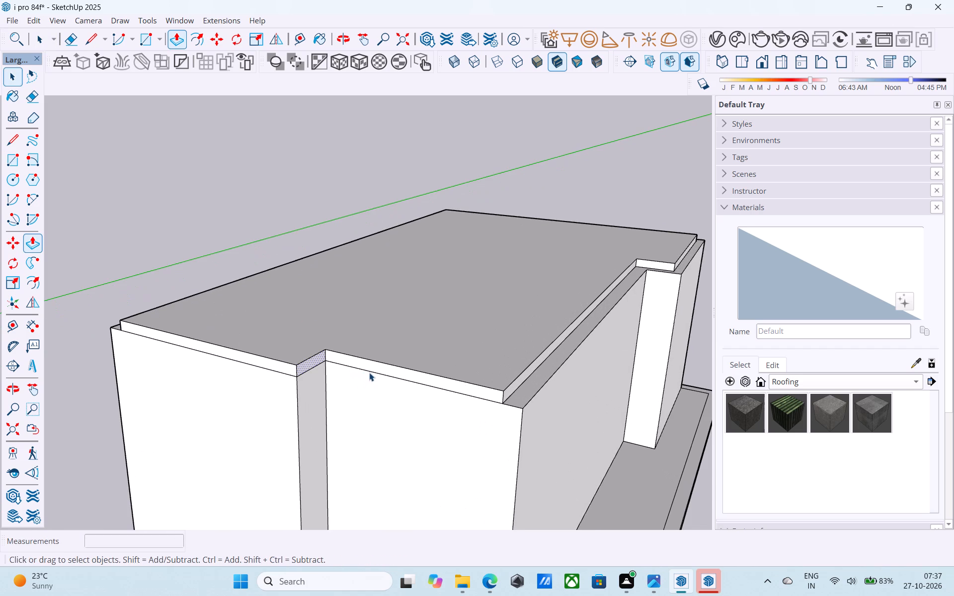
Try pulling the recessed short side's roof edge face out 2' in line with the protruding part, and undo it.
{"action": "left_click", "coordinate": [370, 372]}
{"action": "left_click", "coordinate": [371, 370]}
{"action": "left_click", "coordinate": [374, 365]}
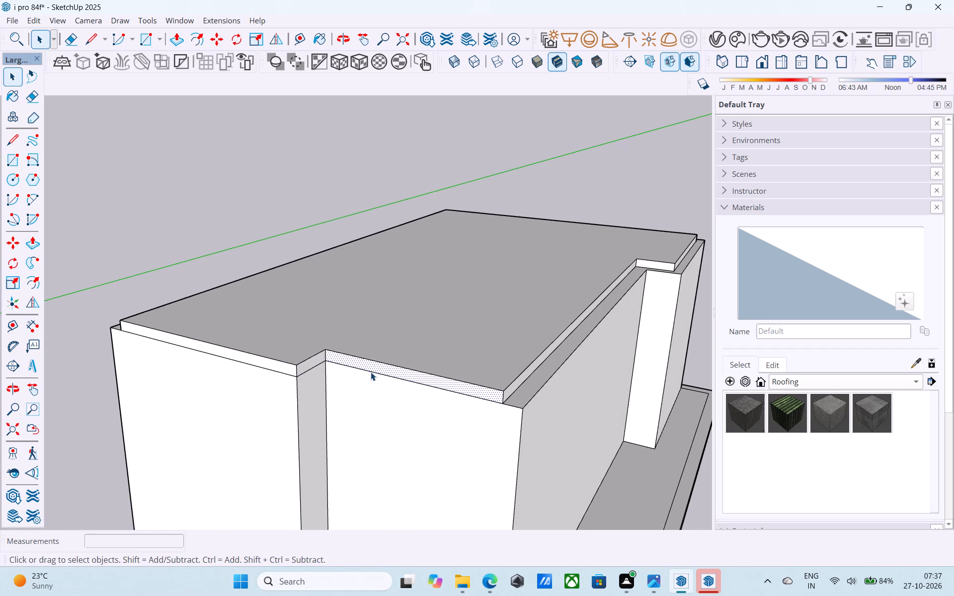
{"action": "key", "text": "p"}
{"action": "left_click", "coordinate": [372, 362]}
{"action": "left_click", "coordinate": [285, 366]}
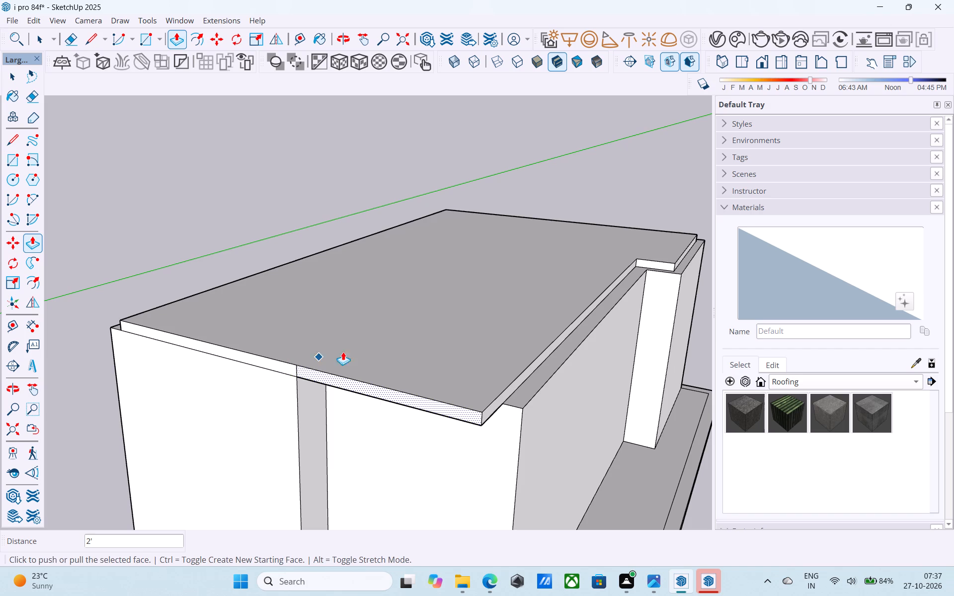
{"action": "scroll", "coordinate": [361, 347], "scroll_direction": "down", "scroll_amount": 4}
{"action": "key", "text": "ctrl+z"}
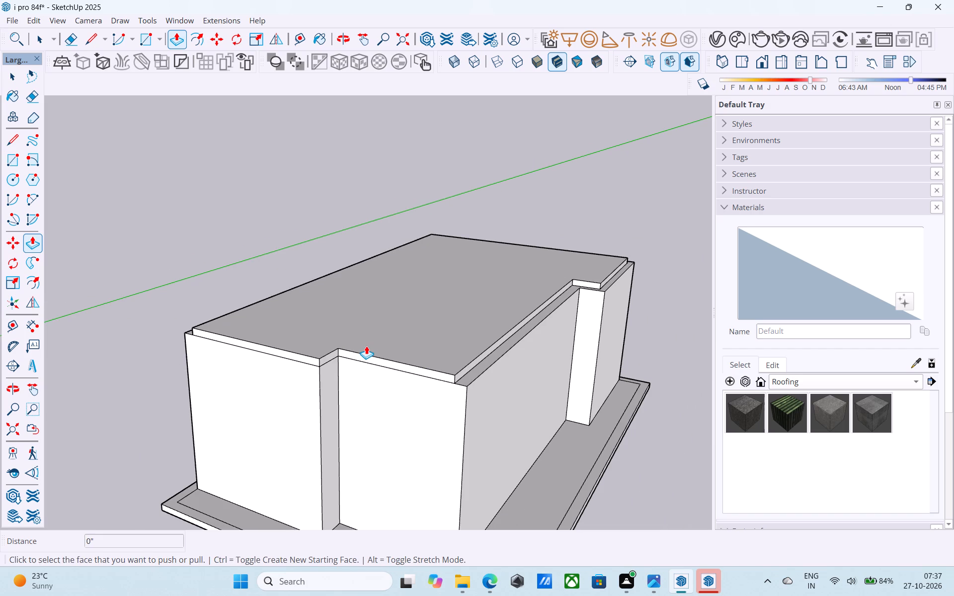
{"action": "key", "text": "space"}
Push/Pull the roof edge face along the recessed part of the long side out 9", flush with the wall below.
{"action": "middle_click_drag", "start_coordinate": [402, 341], "coordinate": [339, 352]}
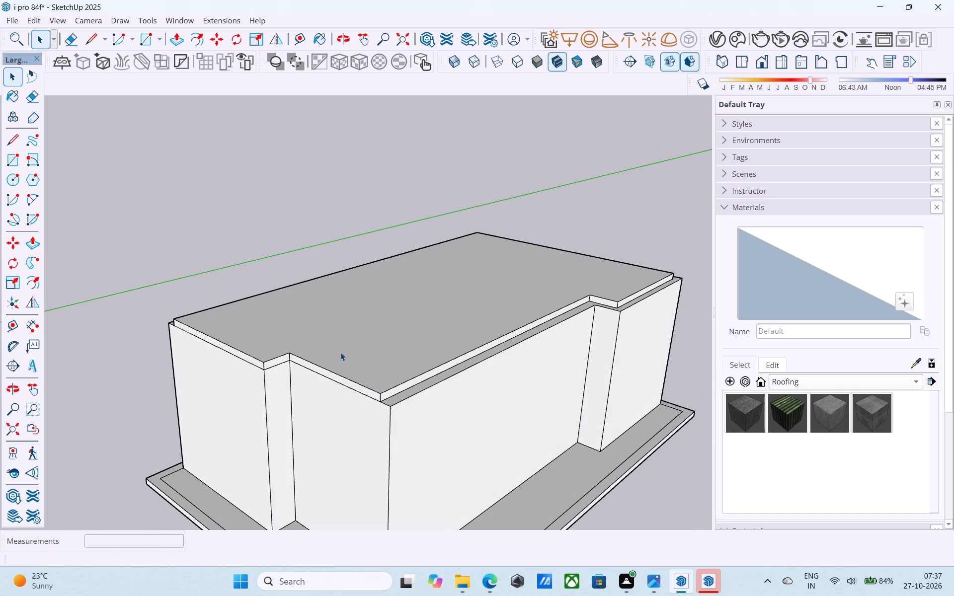
{"action": "scroll", "coordinate": [360, 366], "scroll_direction": "up", "scroll_amount": 6}
{"action": "left_click", "coordinate": [407, 395]}
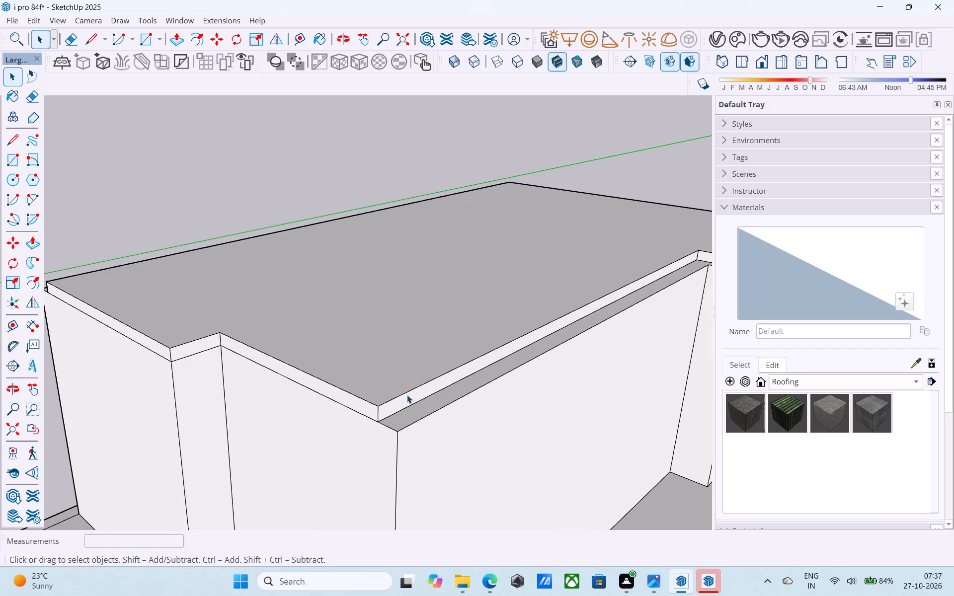
{"action": "left_click", "coordinate": [408, 396]}
{"action": "key", "text": "p"}
{"action": "left_click", "coordinate": [409, 397]}
{"action": "left_click", "coordinate": [442, 422]}
Push/Pull the roof edge face along the protruding part of the long side out flush with the wall below.
{"action": "scroll", "coordinate": [439, 416], "scroll_direction": "down", "scroll_amount": 6}
{"action": "middle_click_drag", "start_coordinate": [445, 410], "coordinate": [265, 407]}
{"action": "middle_click_drag", "start_coordinate": [481, 380], "coordinate": [321, 381]}
{"action": "scroll", "coordinate": [520, 361], "scroll_direction": "up", "scroll_amount": 4}
{"action": "middle_click_drag", "start_coordinate": [543, 343], "coordinate": [502, 337]}
{"action": "scroll", "coordinate": [508, 336], "scroll_direction": "up", "scroll_amount": 4}
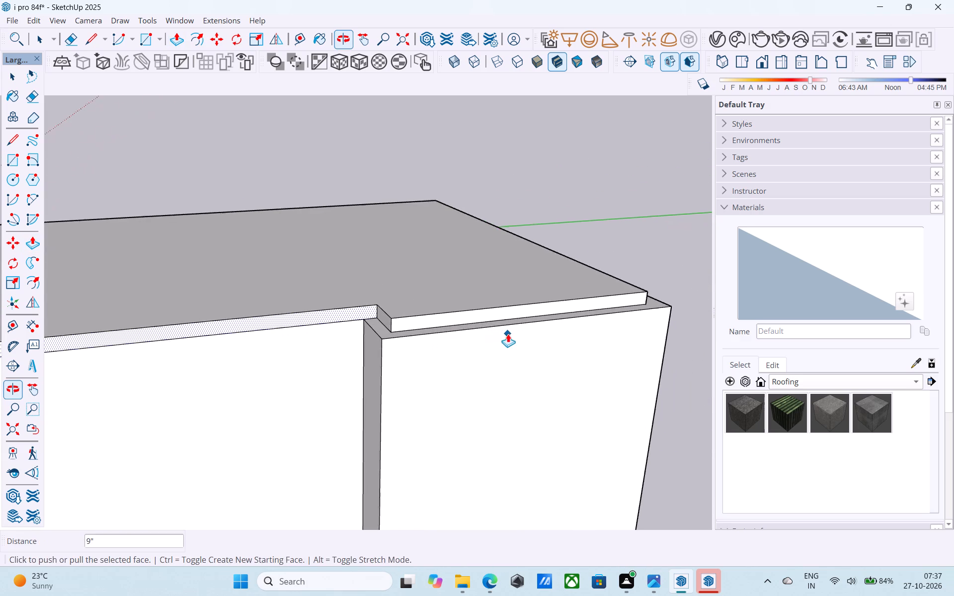
{"action": "key", "text": "space"}
{"action": "left_click", "coordinate": [489, 308]}
{"action": "key", "text": "p"}
{"action": "left_click", "coordinate": [489, 308]}
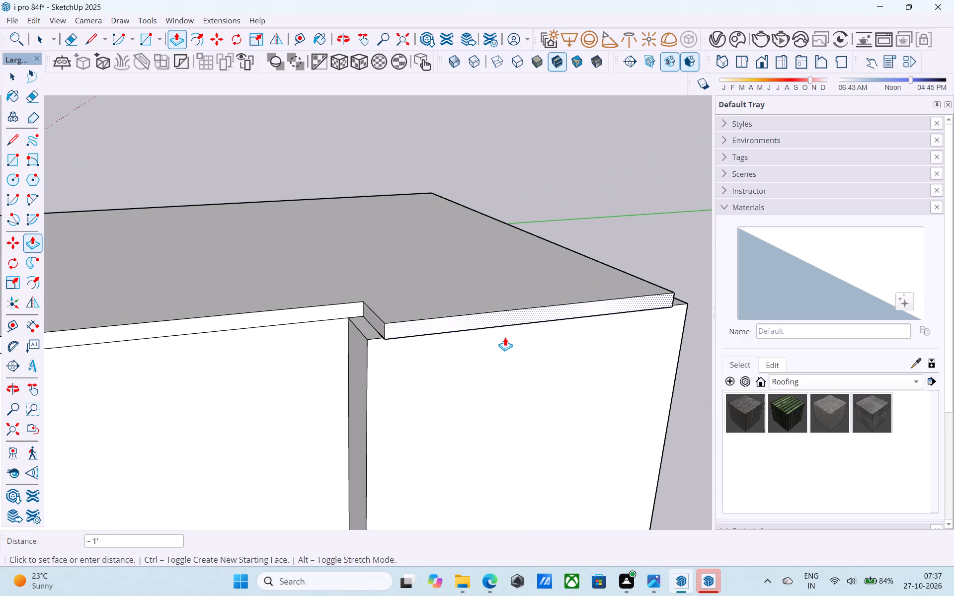
{"action": "left_click", "coordinate": [506, 348]}
Push/Pull the roof edge face at the long side's step until it is flush with the step wall below.
{"action": "scroll", "coordinate": [389, 353], "scroll_direction": "down", "scroll_amount": 4}
{"action": "middle_click_drag", "start_coordinate": [388, 353], "coordinate": [565, 364]}
{"action": "scroll", "coordinate": [475, 349], "scroll_direction": "up", "scroll_amount": 7}
{"action": "key", "text": "space"}
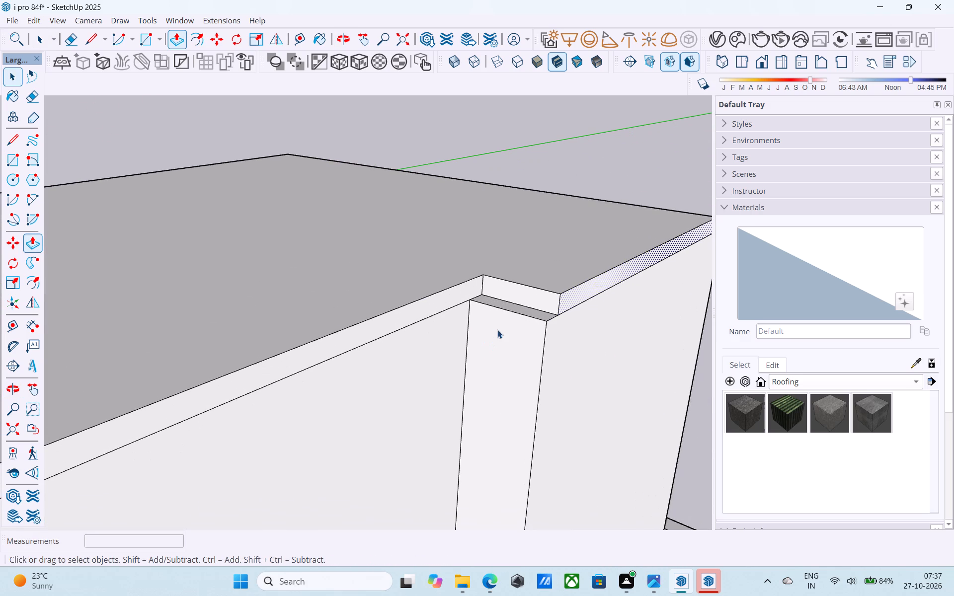
{"action": "left_click", "coordinate": [508, 294]}
{"action": "key", "text": "p"}
{"action": "left_click_drag", "start_coordinate": [509, 291], "coordinate": [508, 297]}
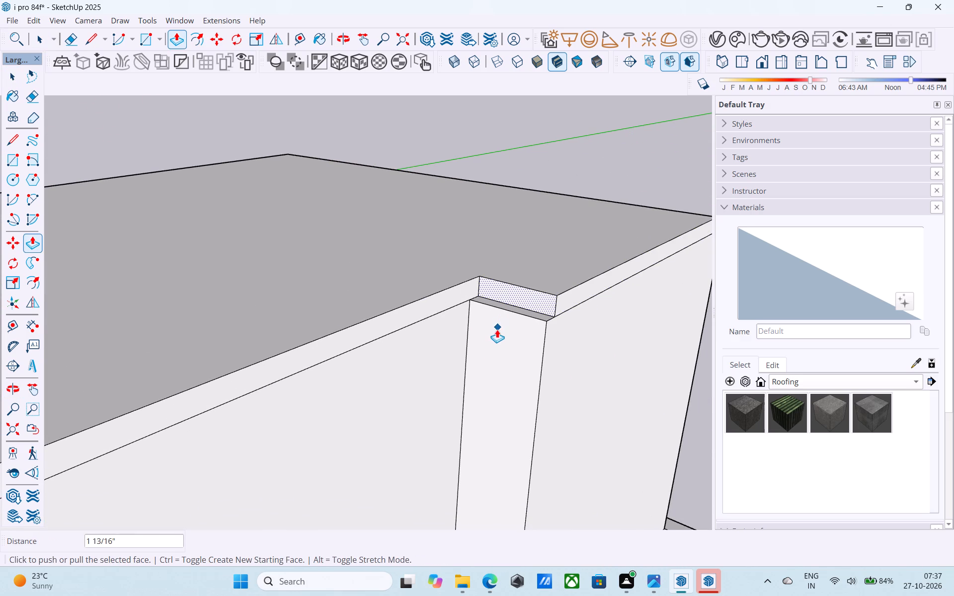
{"action": "left_click", "coordinate": [519, 297]}
{"action": "left_click", "coordinate": [503, 323]}
{"action": "key", "text": "space"}
{"action": "scroll", "coordinate": [502, 322], "scroll_direction": "down", "scroll_amount": 4}
{"action": "middle_click_drag", "start_coordinate": [501, 323], "coordinate": [181, 341]}
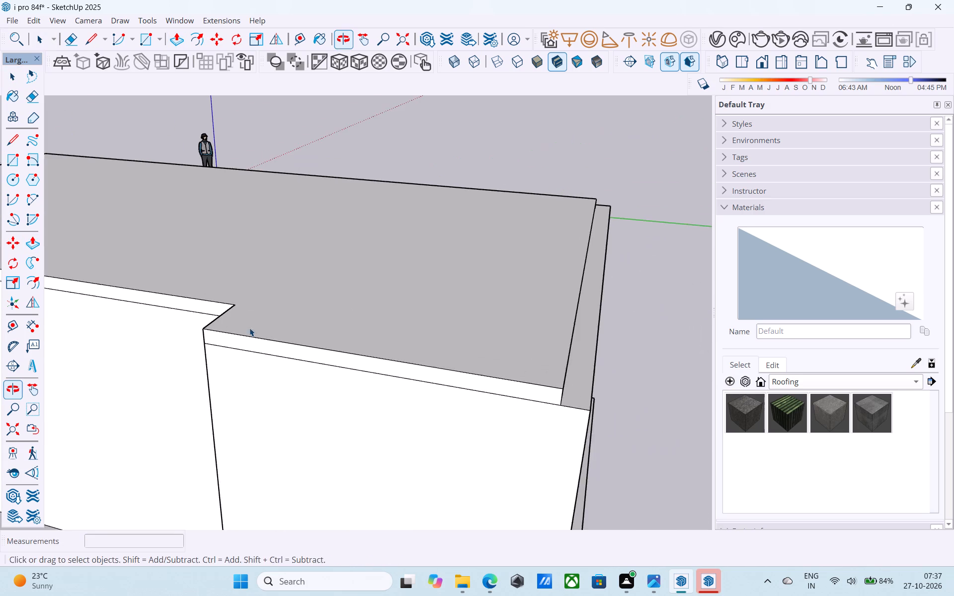
Push/Pull the roof edge face along the plain short side out 9", flush with the wall below.
{"action": "middle_click_drag", "start_coordinate": [192, 303], "coordinate": [110, 281]}
{"action": "scroll", "coordinate": [146, 275], "scroll_direction": "down", "scroll_amount": 5}
{"action": "middle_click_drag", "start_coordinate": [364, 280], "coordinate": [255, 282]}
{"action": "scroll", "coordinate": [278, 286], "scroll_direction": "up", "scroll_amount": 7}
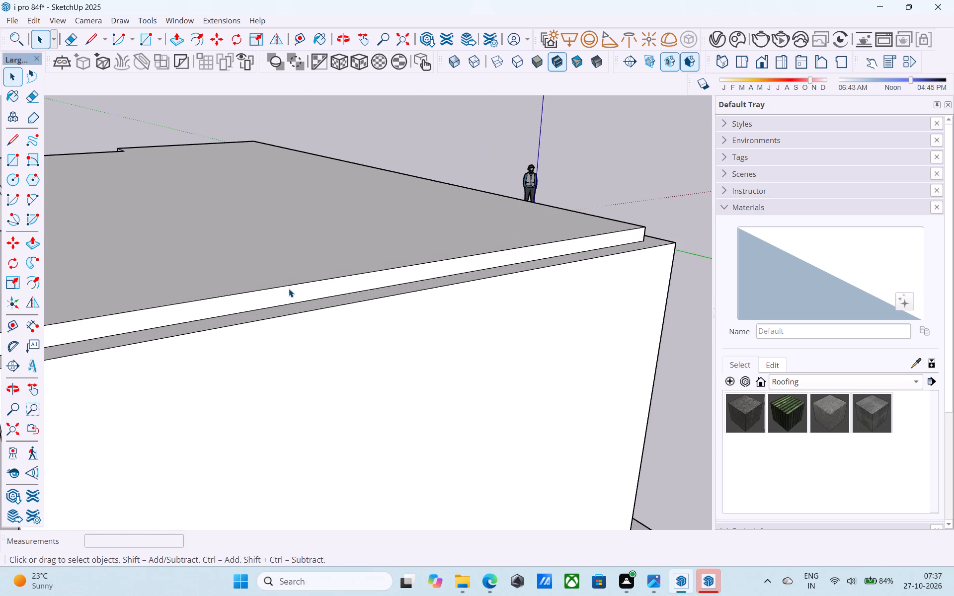
{"action": "left_click", "coordinate": [289, 289]}
{"action": "key", "text": "p"}
{"action": "left_click", "coordinate": [291, 292]}
{"action": "left_click", "coordinate": [315, 328]}
{"action": "scroll", "coordinate": [407, 305], "scroll_direction": "down", "scroll_amount": 6}
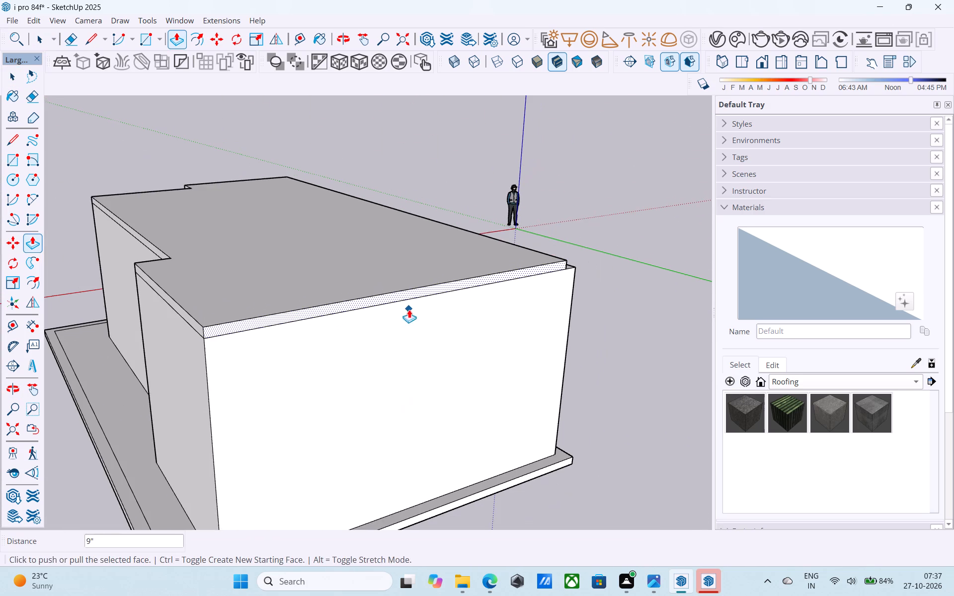
Push/Pull the roof edge face along the plain long side out until it is flush with the wall below.
{"action": "middle_click_drag", "start_coordinate": [409, 309], "coordinate": [113, 313]}
{"action": "key", "text": "space"}
{"action": "middle_click_drag", "start_coordinate": [448, 279], "coordinate": [189, 280]}
{"action": "scroll", "coordinate": [437, 273], "scroll_direction": "up", "scroll_amount": 5}
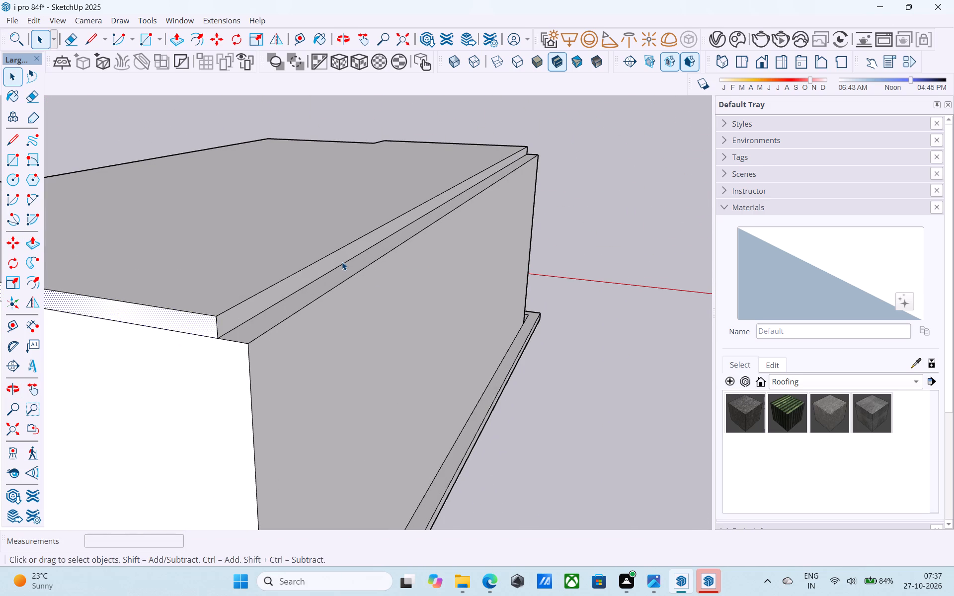
{"action": "left_click", "coordinate": [342, 262]}
{"action": "key", "text": "p"}
{"action": "left_click", "coordinate": [342, 262]}
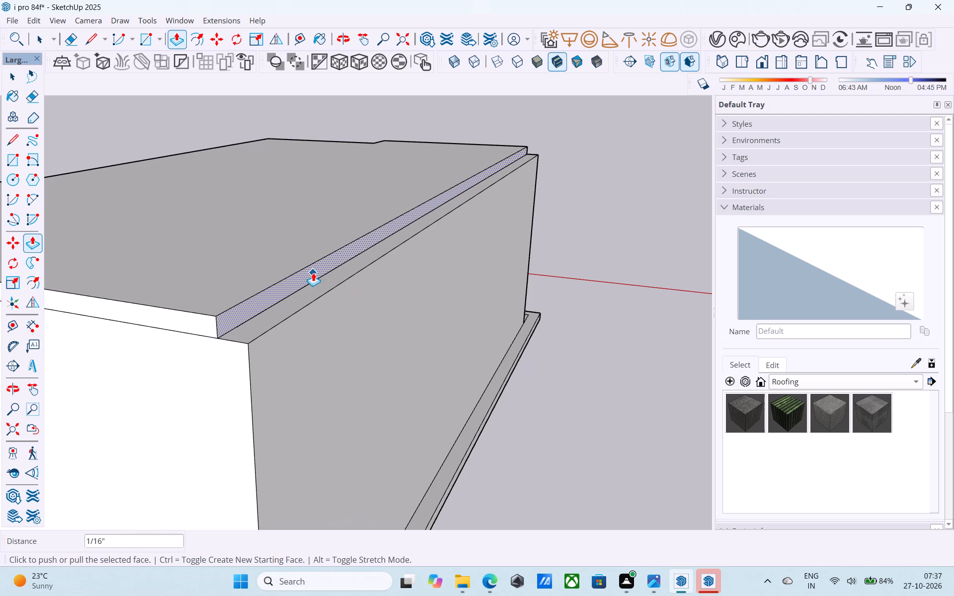
{"action": "left_click", "coordinate": [313, 273]}
{"action": "left_click", "coordinate": [334, 296]}
{"action": "key", "text": "space"}
Examine the building from all sides to check that the roof slab edges line up with the walls.
{"action": "scroll", "coordinate": [418, 288], "scroll_direction": "down", "scroll_amount": 5}
{"action": "middle_click_drag", "start_coordinate": [451, 293], "coordinate": [122, 292]}
{"action": "middle_click_drag", "start_coordinate": [503, 265], "coordinate": [142, 270]}
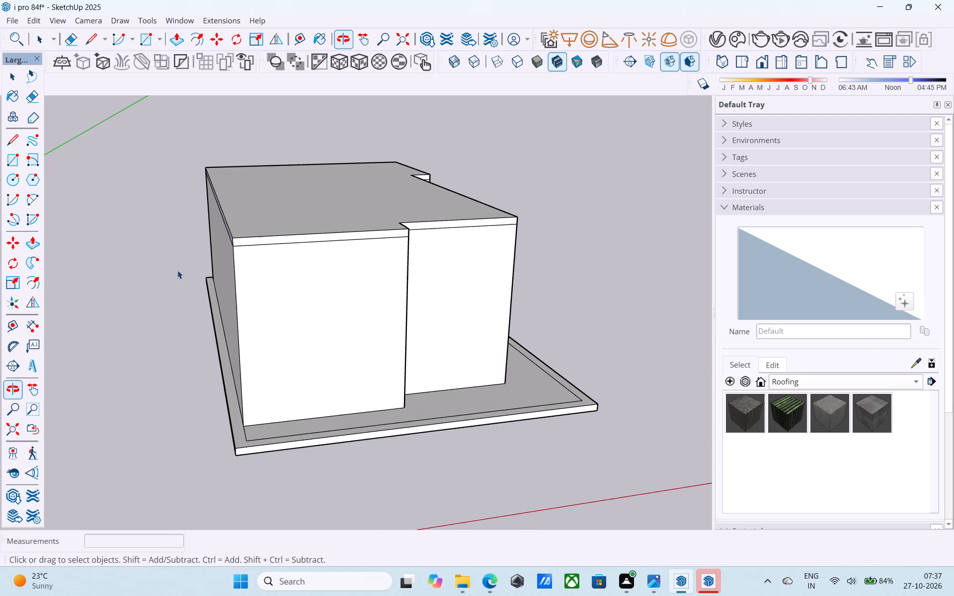
{"action": "scroll", "coordinate": [377, 246], "scroll_direction": "down", "scroll_amount": 1}
{"action": "middle_click_drag", "start_coordinate": [377, 246], "coordinate": [77, 246]}
{"action": "middle_click_drag", "start_coordinate": [418, 237], "coordinate": [31, 237]}
{"action": "middle_click_drag", "start_coordinate": [452, 230], "coordinate": [28, 233]}
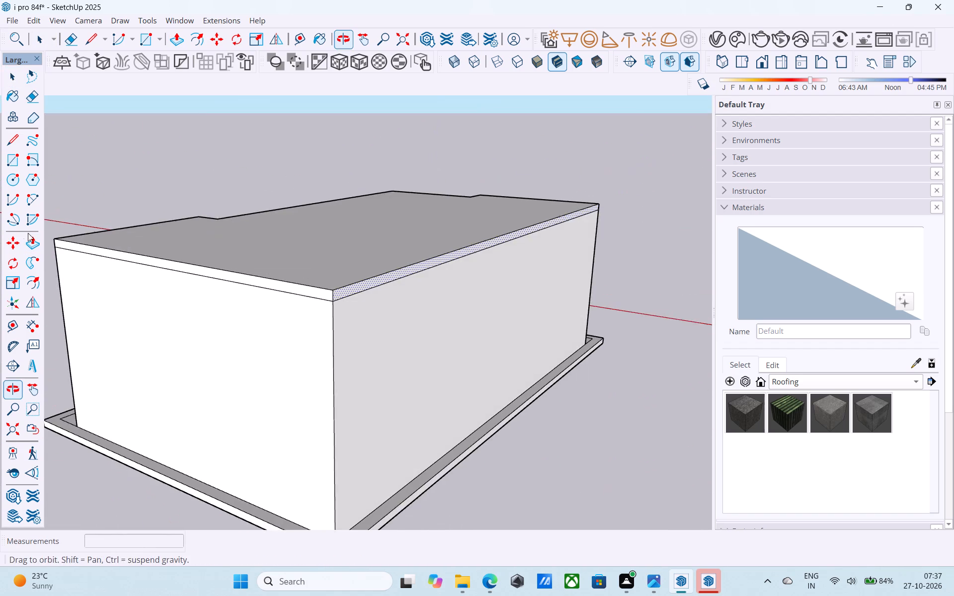
{"action": "middle_click_drag", "start_coordinate": [28, 233], "coordinate": [24, 233]}
{"action": "middle_click_drag", "start_coordinate": [299, 235], "coordinate": [702, 250]}
{"action": "middle_click_drag", "start_coordinate": [327, 251], "coordinate": [625, 269]}
{"action": "middle_click_drag", "start_coordinate": [247, 244], "coordinate": [590, 243]}
{"action": "middle_click_drag", "start_coordinate": [314, 253], "coordinate": [430, 246]}
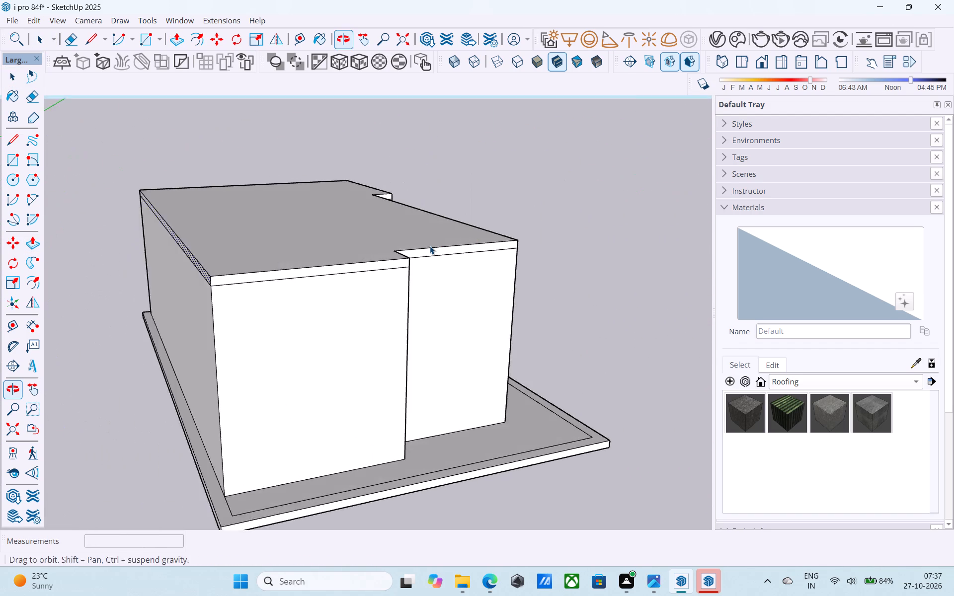
{"action": "middle_click_drag", "start_coordinate": [430, 246], "coordinate": [434, 245]}
{"action": "middle_click_drag", "start_coordinate": [445, 215], "coordinate": [417, 204]}
{"action": "scroll", "coordinate": [375, 195], "scroll_direction": "down", "scroll_amount": 2}
{"action": "middle_click_drag", "start_coordinate": [375, 195], "coordinate": [267, 217]}
{"action": "middle_click_drag", "start_coordinate": [423, 254], "coordinate": [425, 239], "text": "shift"}
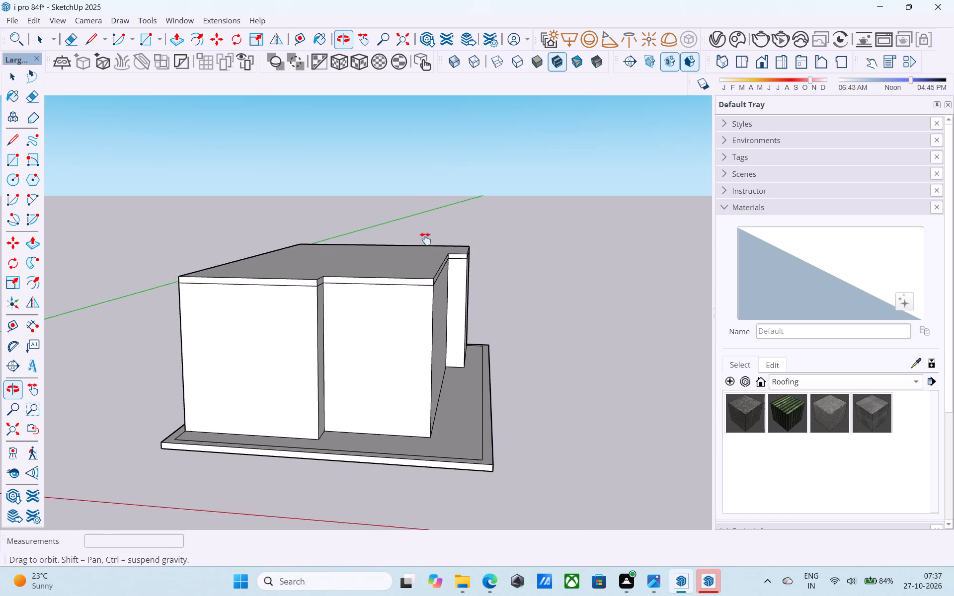
{"action": "middle_click_drag", "start_coordinate": [425, 239], "coordinate": [263, 243], "text": "shift"}
{"action": "scroll", "coordinate": [305, 275], "scroll_direction": "up", "scroll_amount": 4}
{"action": "middle_click_drag", "start_coordinate": [306, 274], "coordinate": [342, 317]}
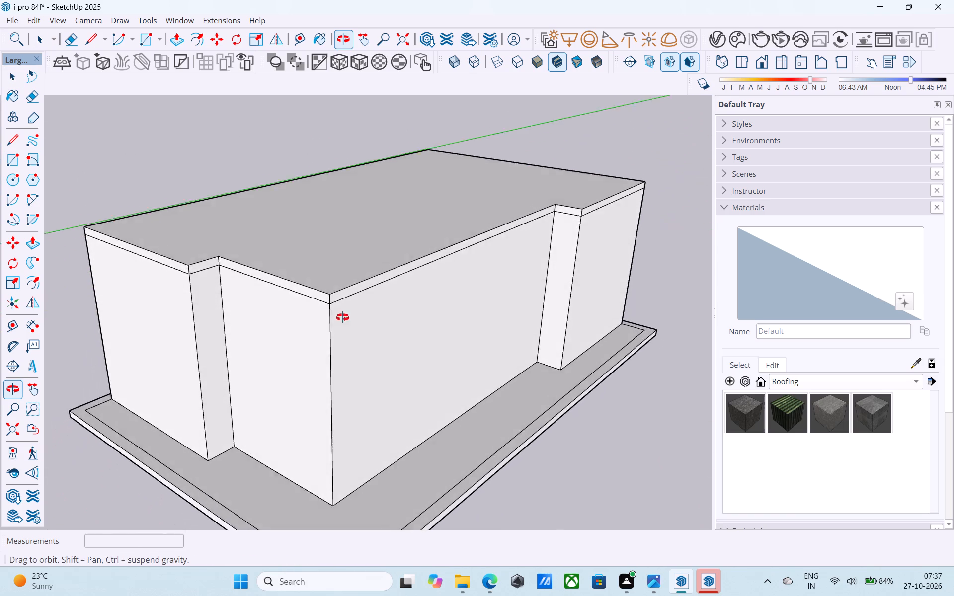
{"action": "middle_click_drag", "start_coordinate": [342, 317], "coordinate": [352, 368]}
{"action": "scroll", "coordinate": [321, 316], "scroll_direction": "down", "scroll_amount": 5}
{"action": "middle_click_drag", "start_coordinate": [319, 315], "coordinate": [324, 338]}
Offset the outline of the roof slab's top face inward by 6".
{"action": "left_click", "coordinate": [322, 321]}
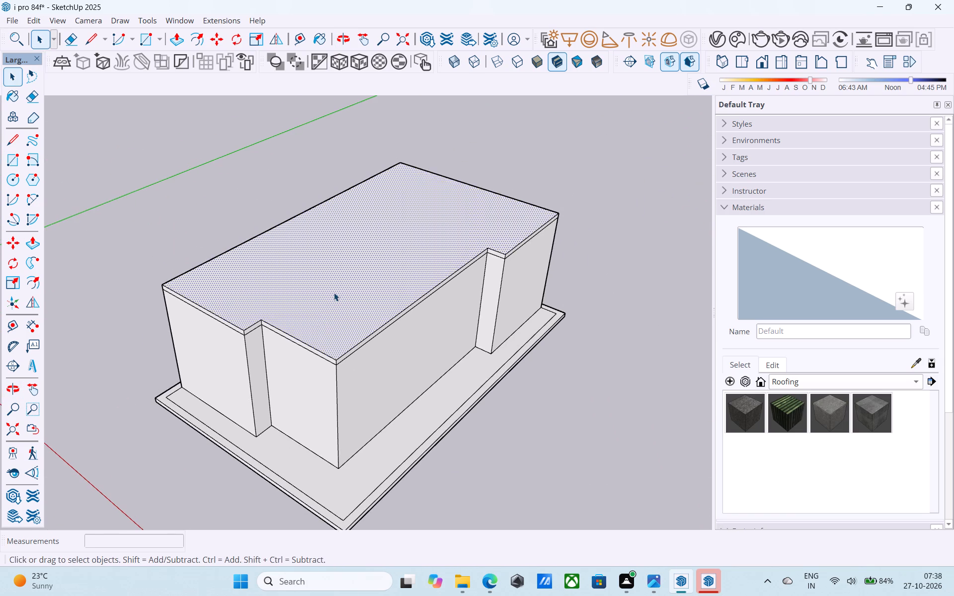
{"action": "scroll", "coordinate": [334, 293], "scroll_direction": "up", "scroll_amount": 2}
{"action": "key", "text": "f"}
{"action": "left_click", "coordinate": [334, 291]}
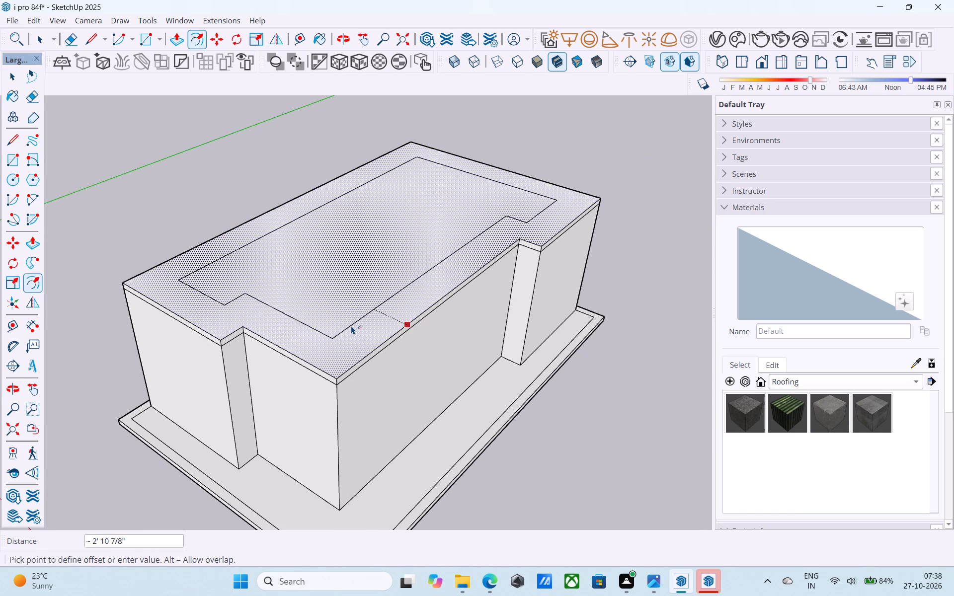
{"action": "key", "text": "6"}
{"action": "key", "text": "shift+quotedbl"}
{"action": "key", "text": "Return"}
{"action": "key", "text": "space"}
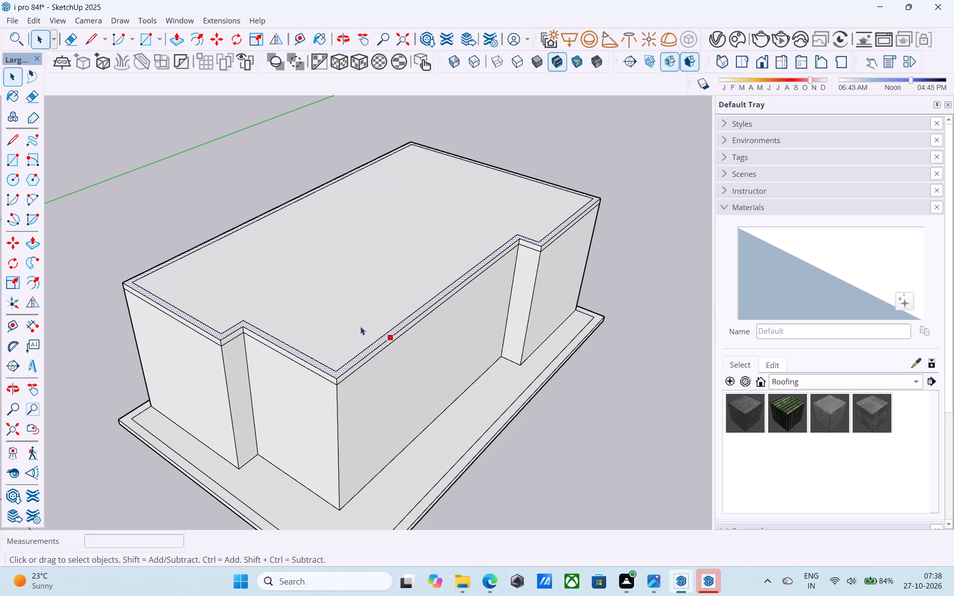
Push/Pull the 6" perimeter strip on the roof slab up 12' to raise the upper-storey walls.
{"action": "key", "text": "p"}
{"action": "left_click", "coordinate": [359, 336]}
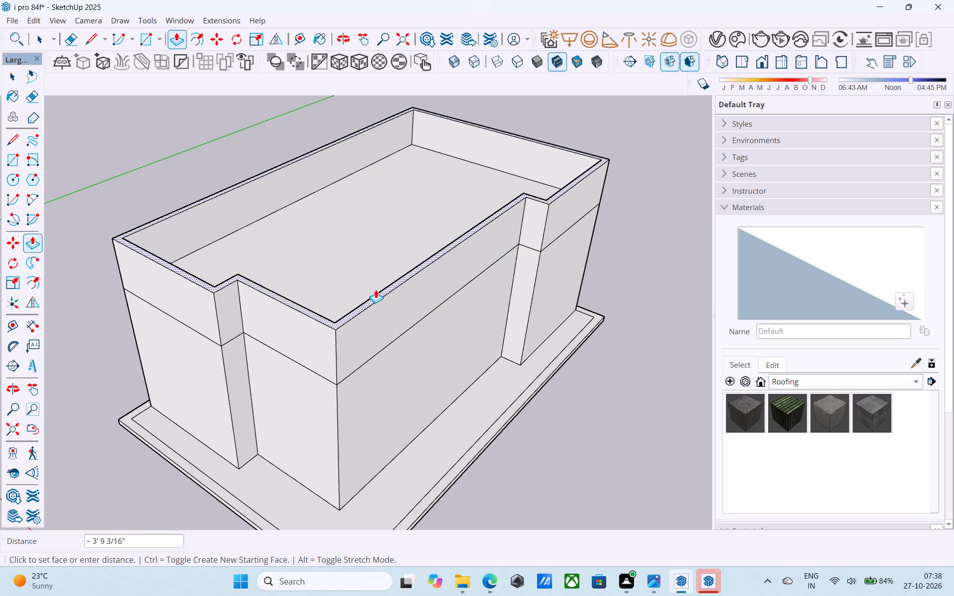
{"action": "type", "text": "12'"}
{"action": "key", "text": "Return"}
Examine the upper-storey walls from outside and from above.
{"action": "scroll", "coordinate": [376, 290], "scroll_direction": "down", "scroll_amount": 11}
{"action": "middle_click_drag", "start_coordinate": [376, 291], "coordinate": [355, 225]}
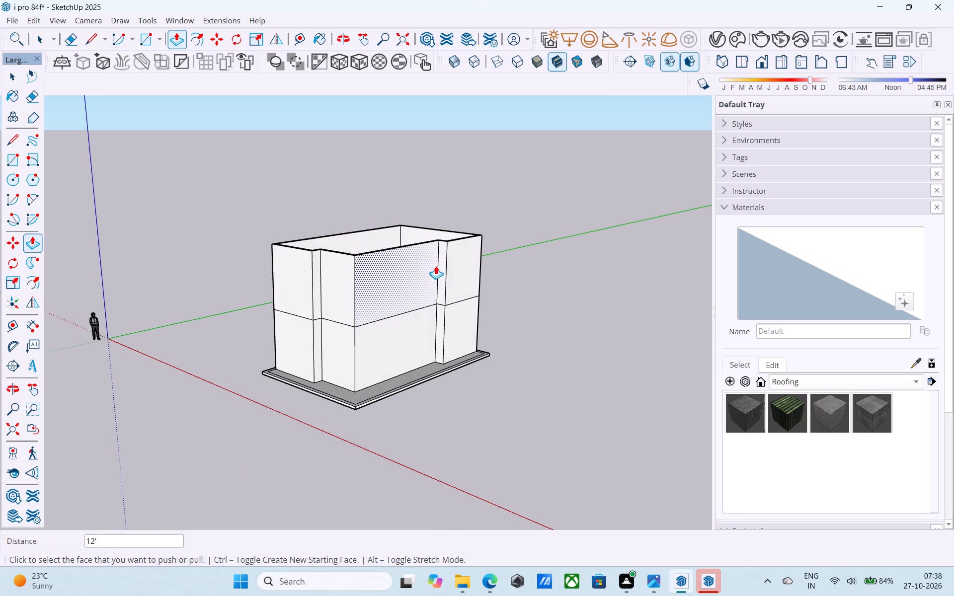
{"action": "middle_click_drag", "start_coordinate": [436, 266], "coordinate": [289, 257]}
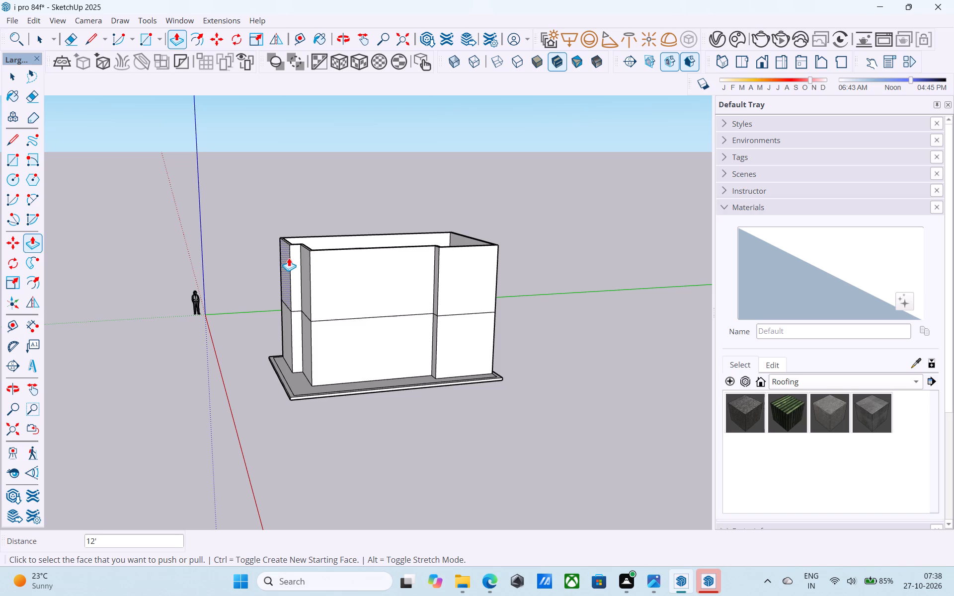
{"action": "middle_click_drag", "start_coordinate": [292, 258], "coordinate": [378, 245]}
{"action": "scroll", "coordinate": [425, 248], "scroll_direction": "up", "scroll_amount": 3}
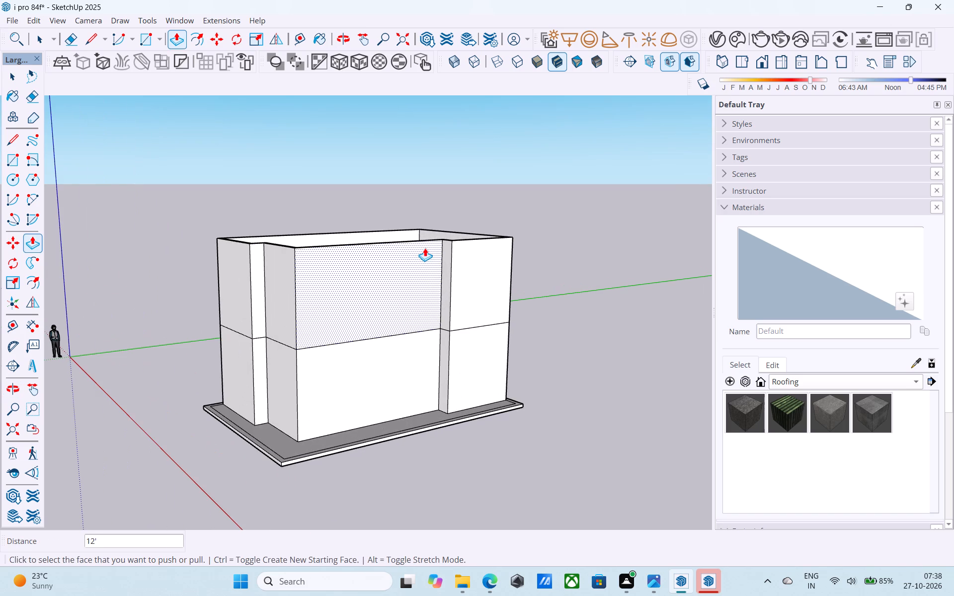
{"action": "middle_click_drag", "start_coordinate": [421, 245], "coordinate": [413, 238]}
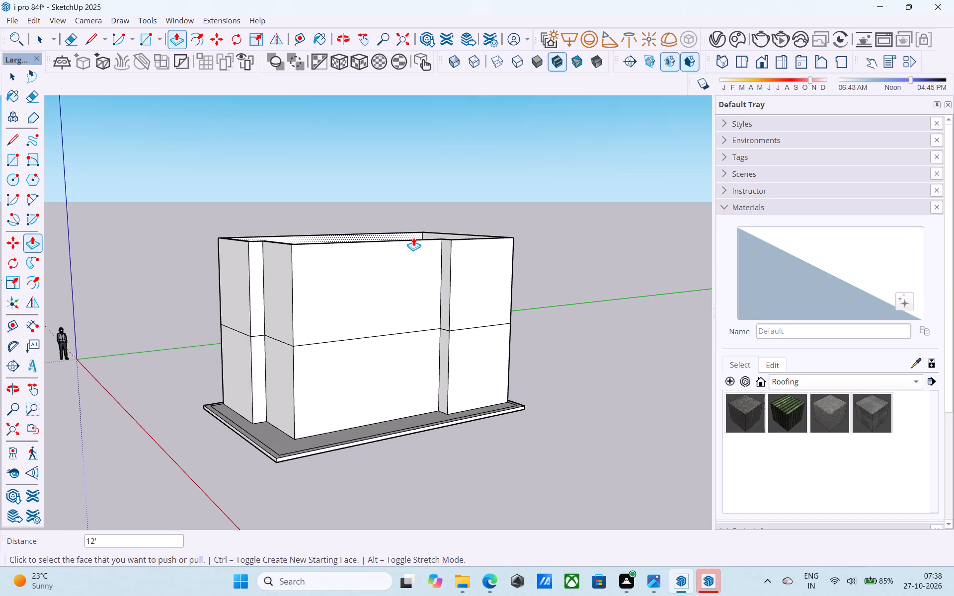
{"action": "scroll", "coordinate": [413, 237], "scroll_direction": "up", "scroll_amount": 1}
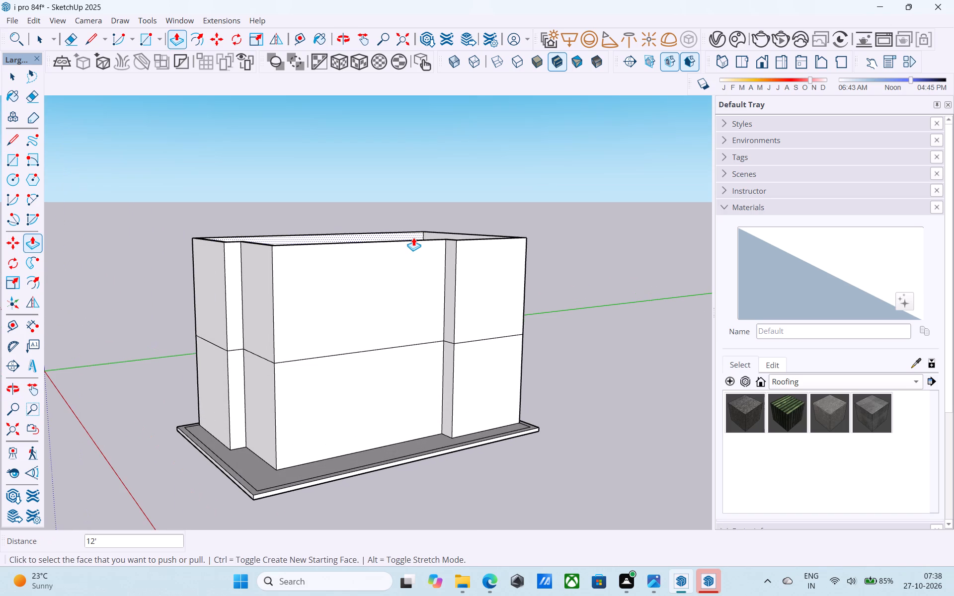
{"action": "scroll", "coordinate": [413, 237], "scroll_direction": "down", "scroll_amount": 2}
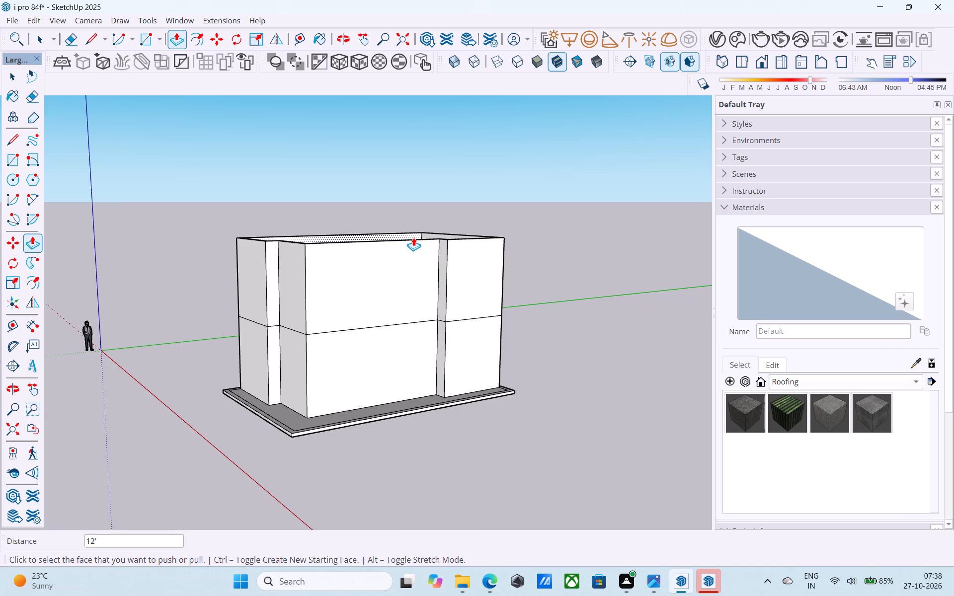
{"action": "scroll", "coordinate": [413, 237], "scroll_direction": "down", "scroll_amount": 3}
{"action": "middle_click_drag", "start_coordinate": [380, 261], "coordinate": [374, 261]}
{"action": "middle_click_drag", "start_coordinate": [390, 226], "coordinate": [419, 355]}
{"action": "scroll", "coordinate": [342, 263], "scroll_direction": "up", "scroll_amount": 6}
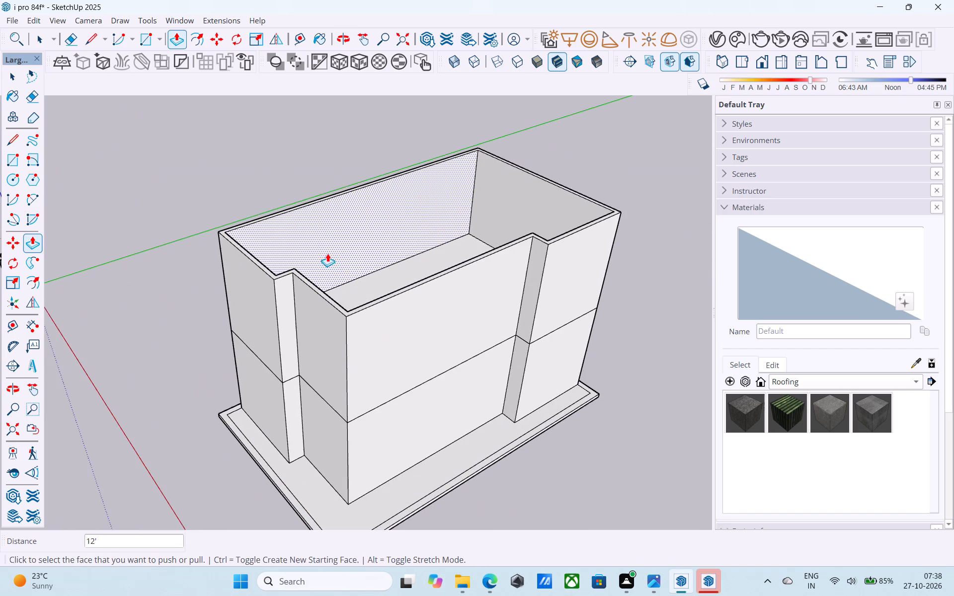
{"action": "middle_click_drag", "start_coordinate": [326, 270], "coordinate": [369, 298]}
{"action": "key", "text": "space"}
Copy the inner top edge of the upper storey's plain long wall 6" down its inner face.
{"action": "middle_click_drag", "start_coordinate": [392, 246], "coordinate": [189, 260], "text": "shift"}
{"action": "scroll", "coordinate": [285, 250], "scroll_direction": "up", "scroll_amount": 3}
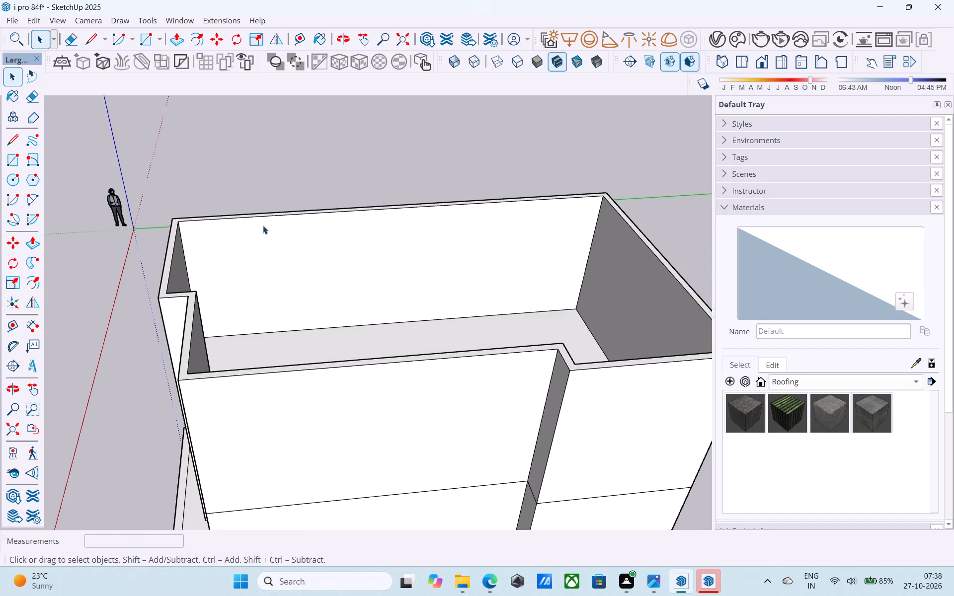
{"action": "middle_click_drag", "start_coordinate": [262, 221], "coordinate": [481, 218]}
{"action": "scroll", "coordinate": [479, 218], "scroll_direction": "up", "scroll_amount": 1}
{"action": "middle_click_drag", "start_coordinate": [157, 279], "coordinate": [242, 245]}
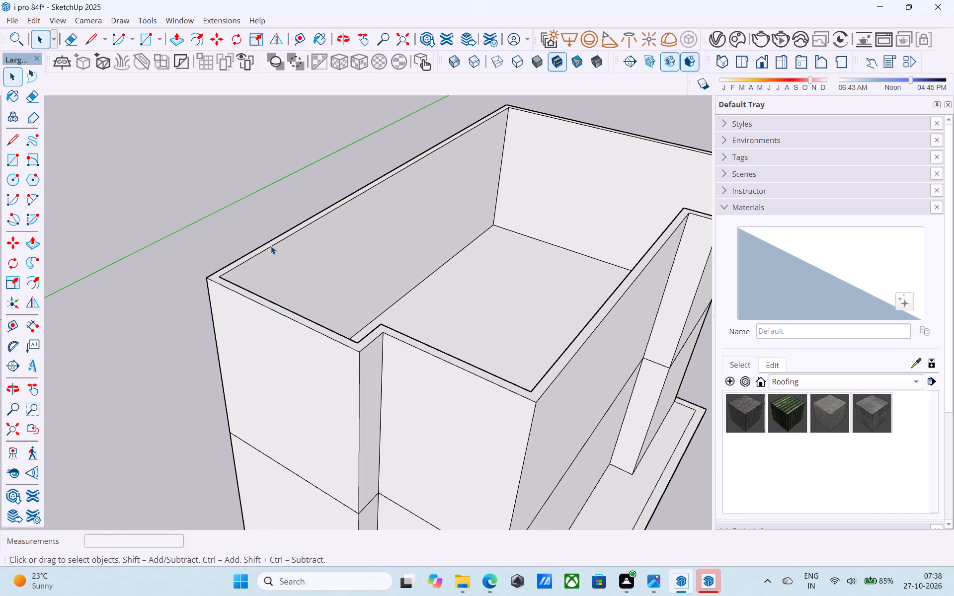
{"action": "scroll", "coordinate": [271, 246], "scroll_direction": "up", "scroll_amount": 1}
{"action": "middle_click_drag", "start_coordinate": [271, 245], "coordinate": [147, 258]}
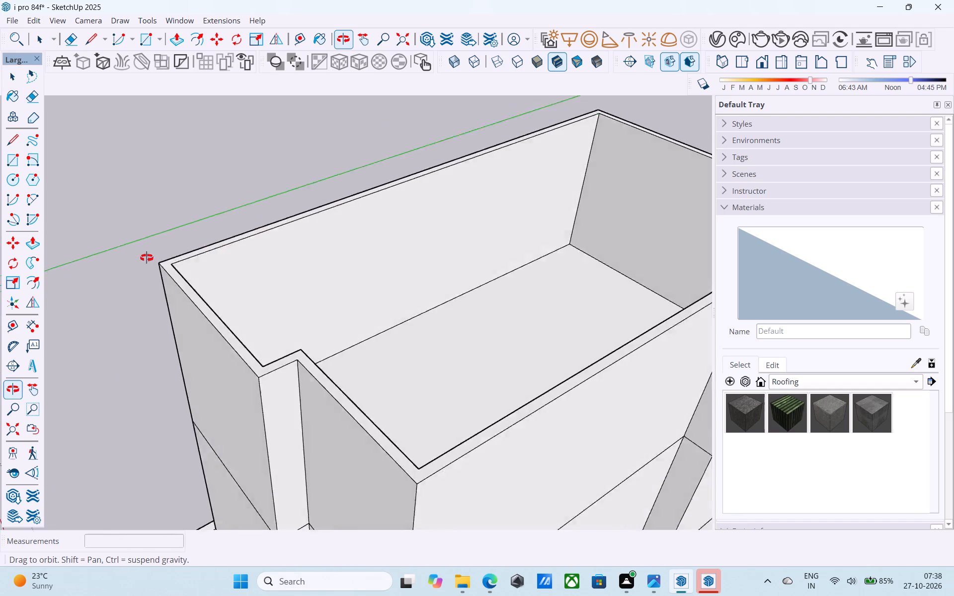
{"action": "middle_click_drag", "start_coordinate": [147, 258], "coordinate": [145, 258]}
{"action": "scroll", "coordinate": [153, 260], "scroll_direction": "up", "scroll_amount": 3}
{"action": "left_click", "coordinate": [187, 236]}
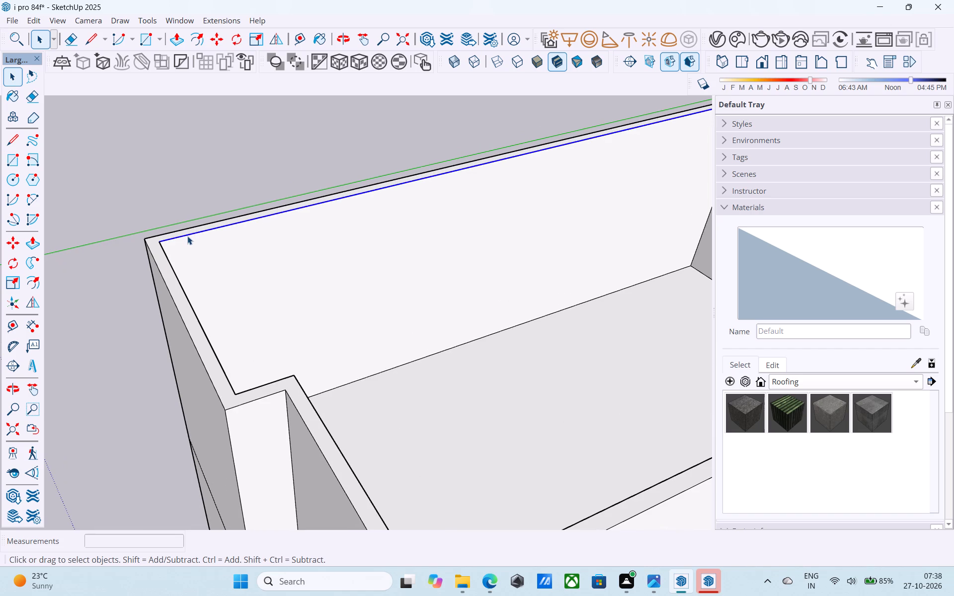
{"action": "key", "text": "m"}
{"action": "left_click", "coordinate": [191, 238]}
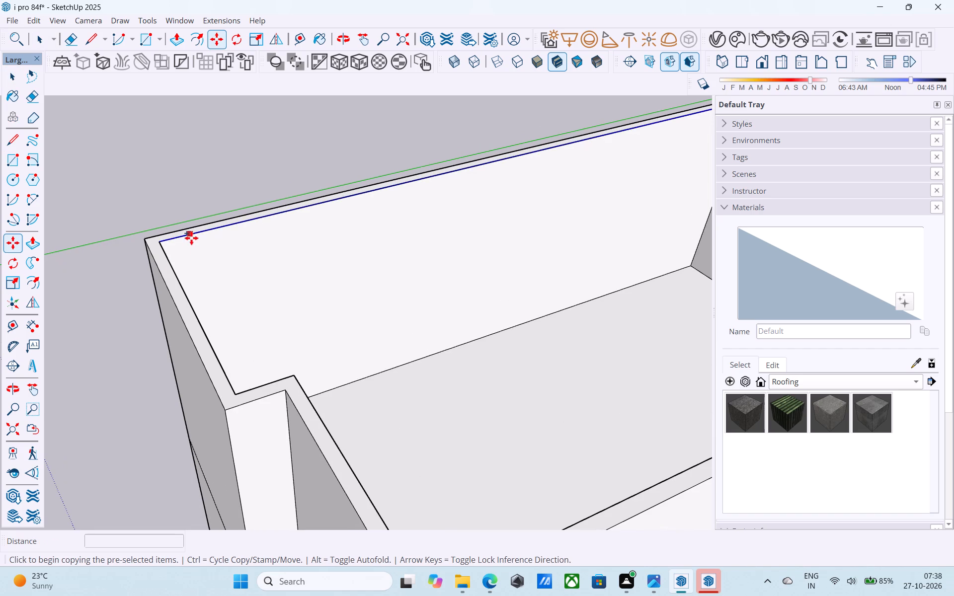
{"action": "scroll", "coordinate": [193, 247], "scroll_direction": "up", "scroll_amount": 9}
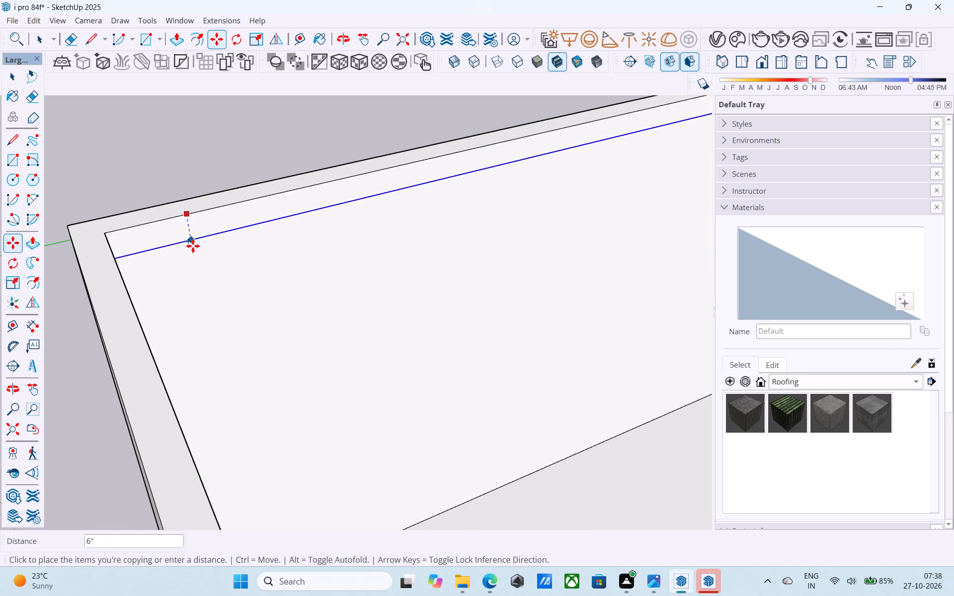
{"action": "left_click", "coordinate": [192, 244]}
{"action": "key", "text": "space"}
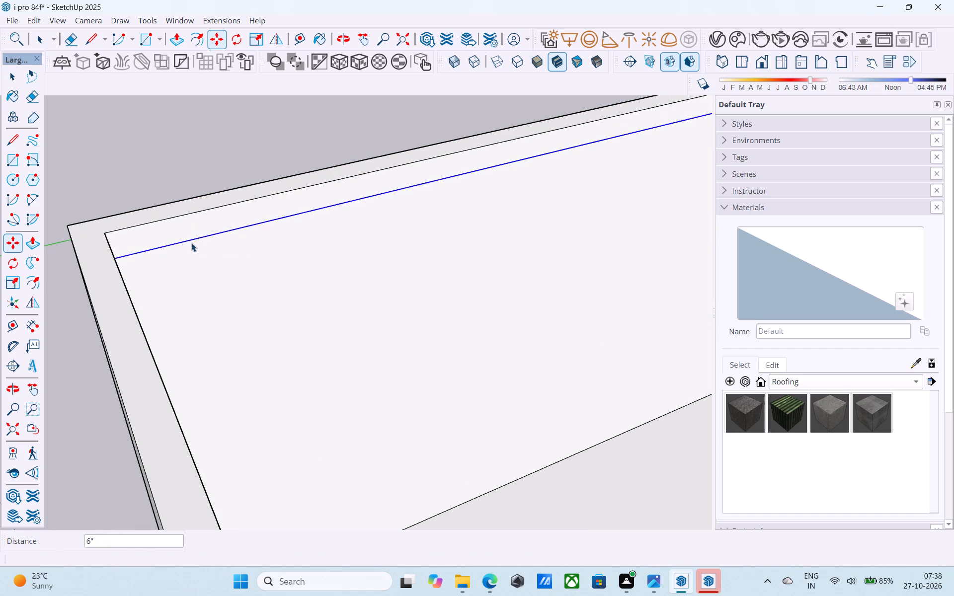
Push/Pull the 6" strip at the top of the plain long wall inward 10' to the short side's step.
{"action": "left_click", "coordinate": [190, 238]}
{"action": "key", "text": "p"}
{"action": "left_click", "coordinate": [190, 233]}
{"action": "scroll", "coordinate": [201, 242], "scroll_direction": "down", "scroll_amount": 4}
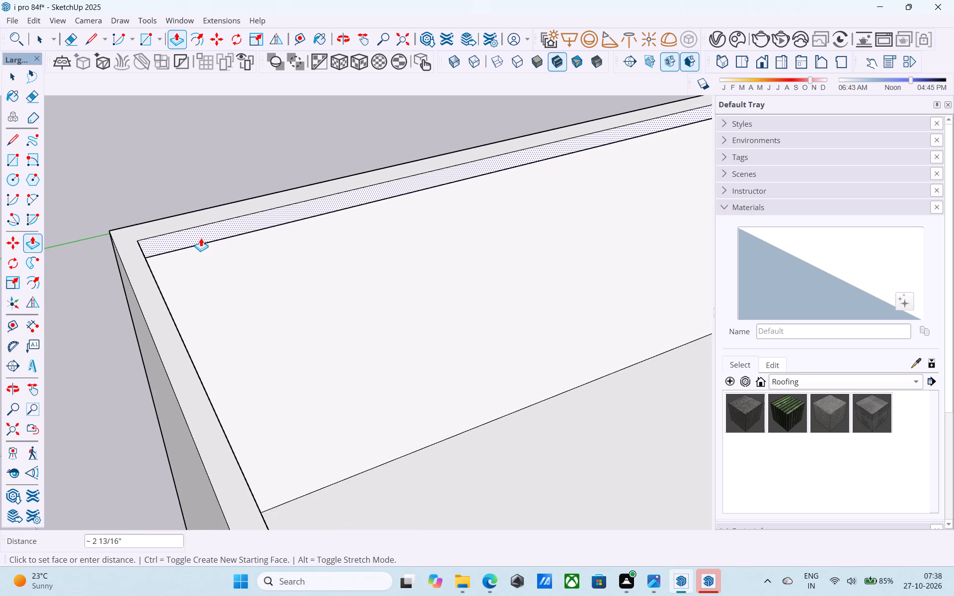
{"action": "scroll", "coordinate": [201, 238], "scroll_direction": "down", "scroll_amount": 9}
{"action": "left_click", "coordinate": [250, 355]}
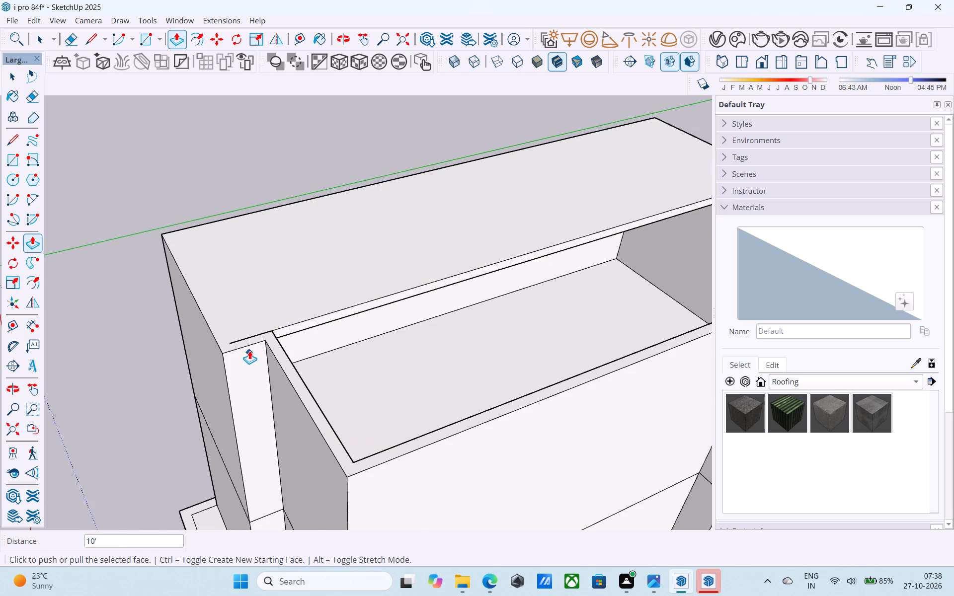
{"action": "scroll", "coordinate": [231, 327], "scroll_direction": "down", "scroll_amount": 6}
{"action": "middle_click_drag", "start_coordinate": [370, 290], "coordinate": [241, 275]}
{"action": "scroll", "coordinate": [283, 300], "scroll_direction": "up", "scroll_amount": 5}
{"action": "key", "text": "space"}
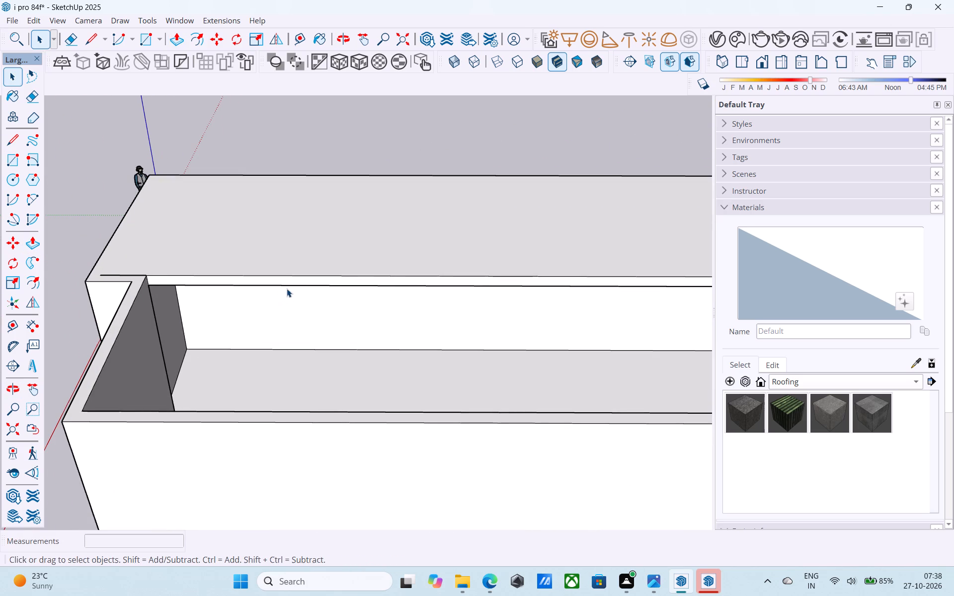
Push/Pull the upper roof slab's edge face another 8' 6" to the recessed part of the stepped long wall.
{"action": "left_click", "coordinate": [293, 279]}
{"action": "key", "text": "p"}
{"action": "left_click", "coordinate": [293, 279]}
{"action": "scroll", "coordinate": [281, 302], "scroll_direction": "down", "scroll_amount": 2}
{"action": "left_click", "coordinate": [266, 398]}
Push/Pull the upper roof slab's remaining edge face outward to the projecting end of the stepped long wall.
{"action": "scroll", "coordinate": [155, 364], "scroll_direction": "down", "scroll_amount": 6}
{"action": "middle_click_drag", "start_coordinate": [141, 362], "coordinate": [130, 332]}
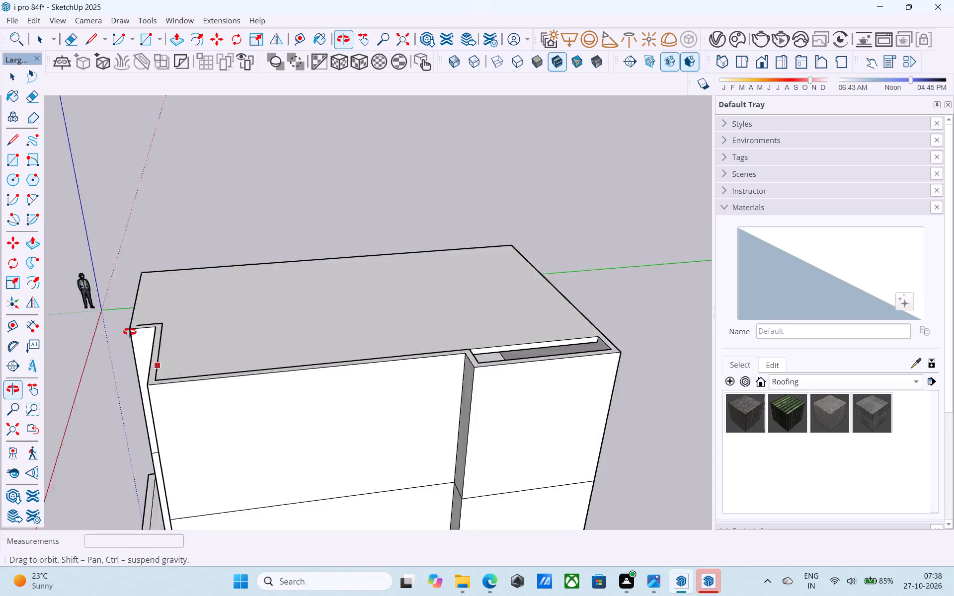
{"action": "middle_click_drag", "start_coordinate": [130, 332], "coordinate": [104, 335]}
{"action": "middle_click_drag", "start_coordinate": [417, 345], "coordinate": [93, 330]}
{"action": "scroll", "coordinate": [325, 340], "scroll_direction": "up", "scroll_amount": 1}
{"action": "middle_click_drag", "start_coordinate": [324, 339], "coordinate": [187, 283]}
{"action": "scroll", "coordinate": [183, 281], "scroll_direction": "up", "scroll_amount": 4}
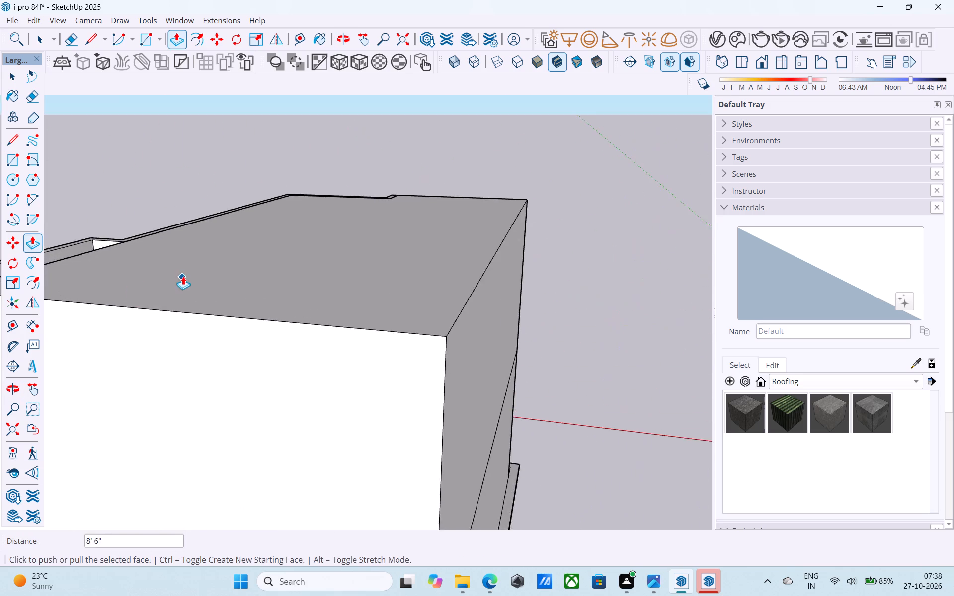
{"action": "scroll", "coordinate": [183, 276], "scroll_direction": "up", "scroll_amount": 5}
{"action": "middle_click_drag", "start_coordinate": [130, 245], "coordinate": [367, 258]}
{"action": "middle_click_drag", "start_coordinate": [431, 306], "coordinate": [414, 249]}
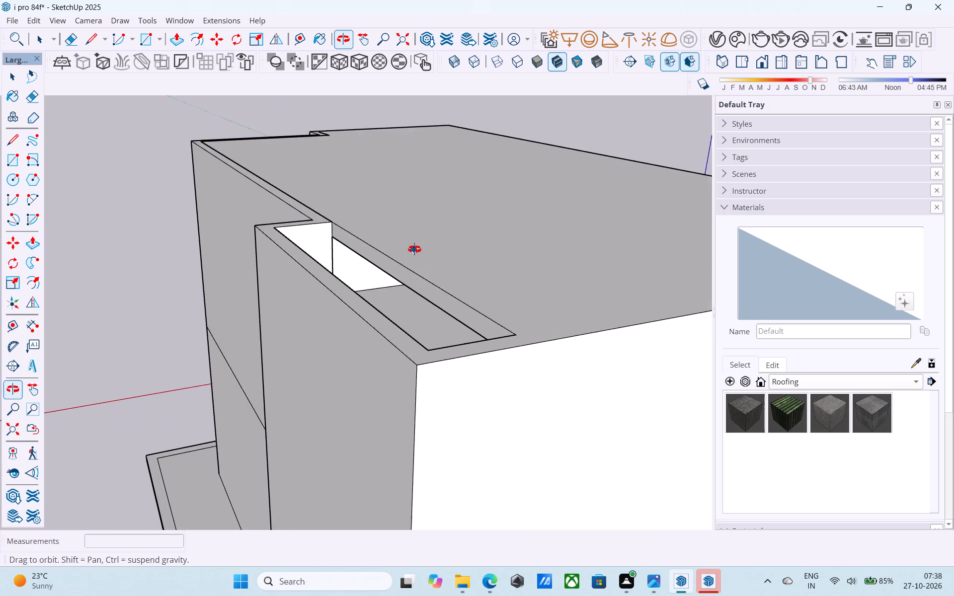
{"action": "middle_click_drag", "start_coordinate": [414, 249], "coordinate": [412, 256]}
{"action": "scroll", "coordinate": [413, 291], "scroll_direction": "up", "scroll_amount": 4}
{"action": "key", "text": "space"}
{"action": "left_click", "coordinate": [420, 291]}
{"action": "key", "text": "p"}
{"action": "left_click", "coordinate": [421, 291]}
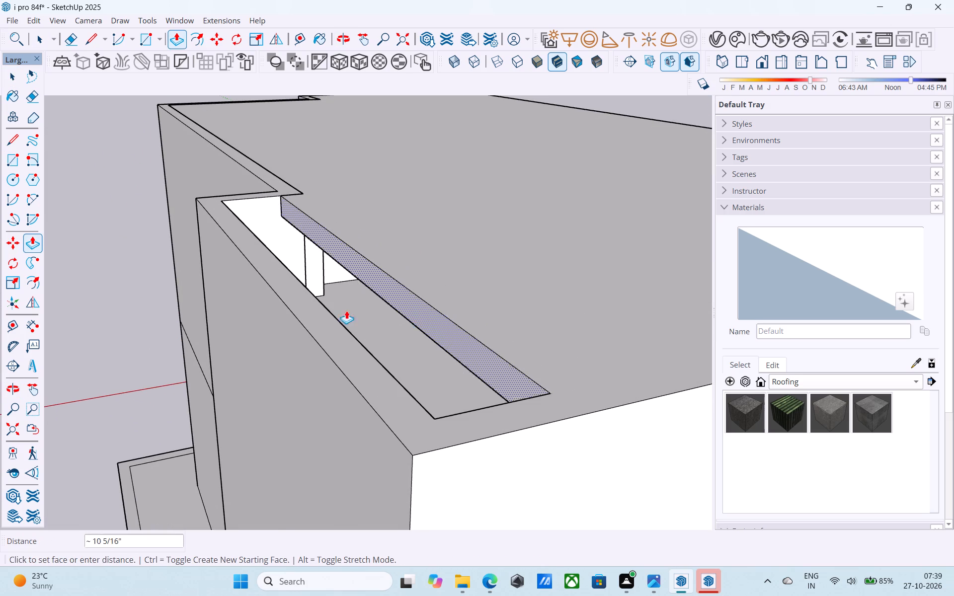
{"action": "left_click", "coordinate": [323, 311]}
{"action": "key", "text": "space"}
Erase the leftover edges around the wall steps on top of the upper roof slab.
{"action": "scroll", "coordinate": [317, 306], "scroll_direction": "down", "scroll_amount": 7}
{"action": "middle_click_drag", "start_coordinate": [316, 304], "coordinate": [316, 362]}
{"action": "scroll", "coordinate": [322, 291], "scroll_direction": "up", "scroll_amount": 1}
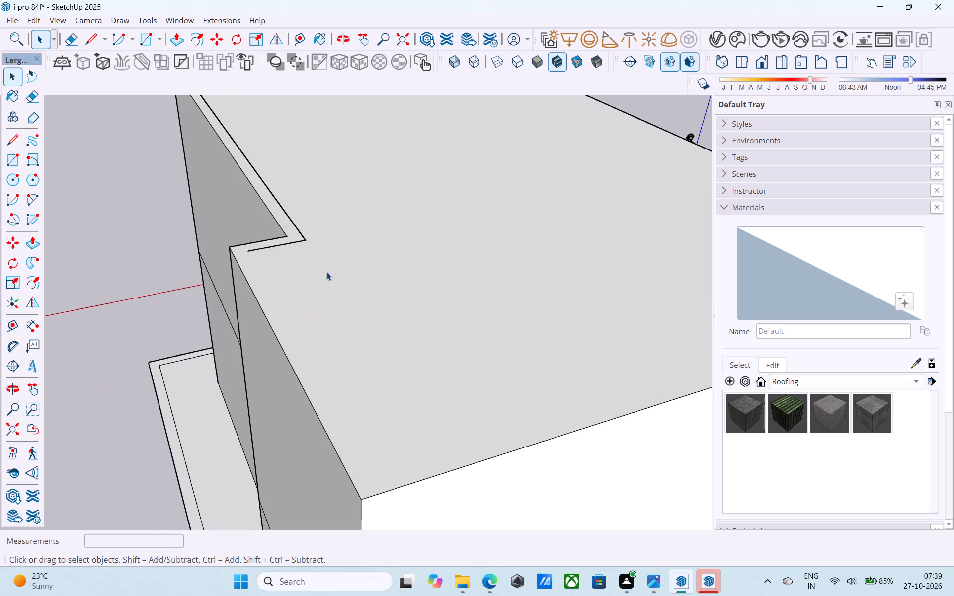
{"action": "key", "text": "e"}
{"action": "left_click_drag", "start_coordinate": [294, 246], "coordinate": [310, 221]}
{"action": "scroll", "coordinate": [320, 187], "scroll_direction": "down", "scroll_amount": 6}
{"action": "middle_click_drag", "start_coordinate": [327, 205], "coordinate": [361, 344], "text": "shift"}
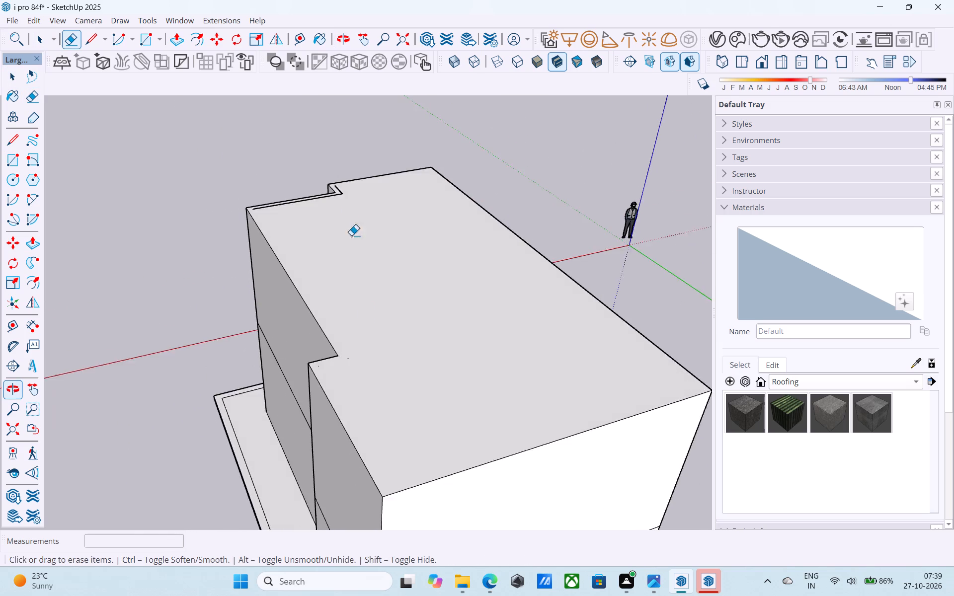
{"action": "scroll", "coordinate": [346, 214], "scroll_direction": "up", "scroll_amount": 10}
{"action": "left_click_drag", "start_coordinate": [338, 182], "coordinate": [336, 161]}
{"action": "scroll", "coordinate": [336, 161], "scroll_direction": "down", "scroll_amount": 14}
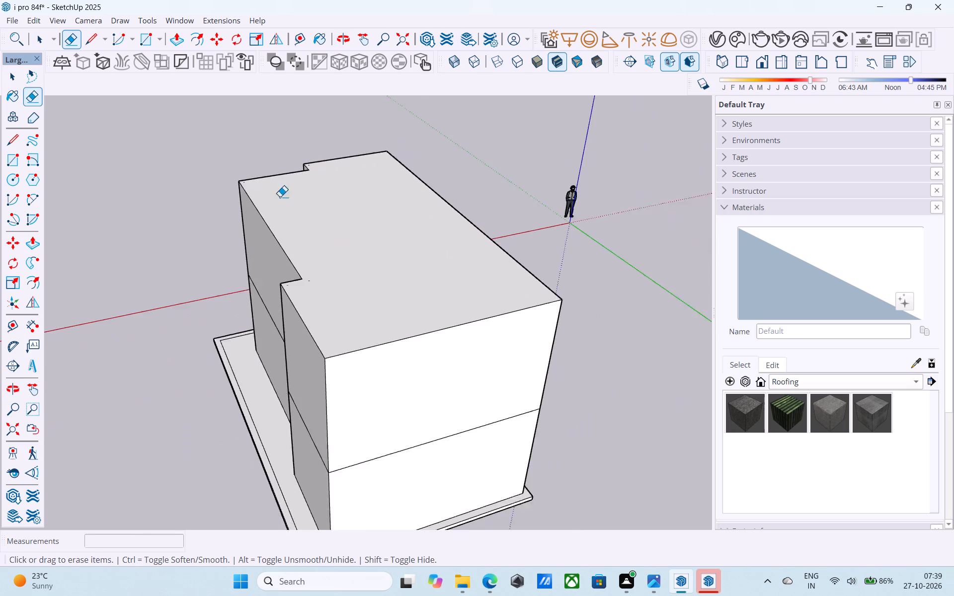
Examine the two-storey building's stepped walls, plain short side and roof from outside at several angles.
{"action": "middle_click_drag", "start_coordinate": [396, 243], "coordinate": [655, 194], "text": "shift"}
{"action": "scroll", "coordinate": [602, 191], "scroll_direction": "down", "scroll_amount": 3}
{"action": "middle_click_drag", "start_coordinate": [517, 235], "coordinate": [608, 159], "text": "shift"}
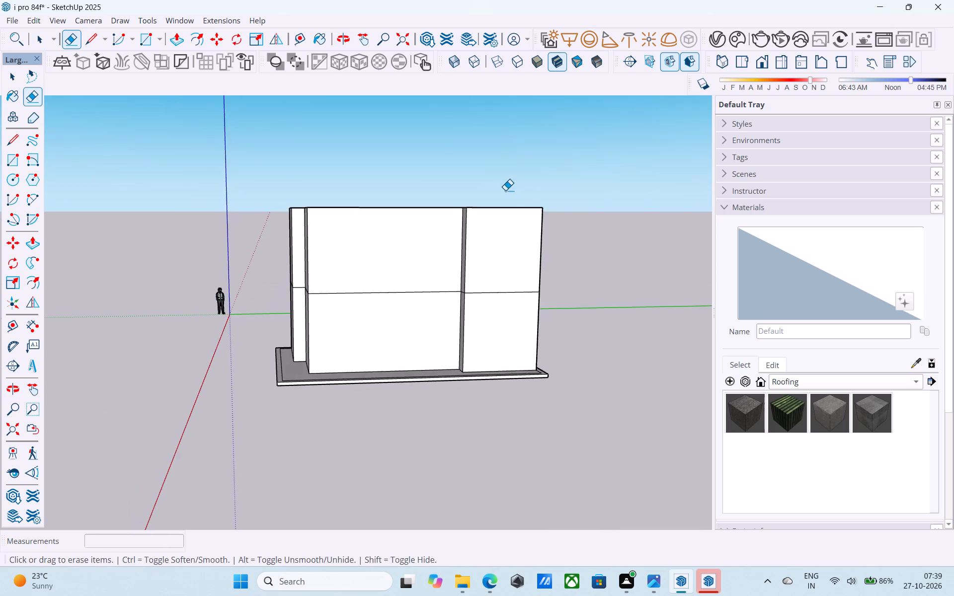
{"action": "middle_click_drag", "start_coordinate": [497, 196], "coordinate": [614, 189], "text": "shift"}
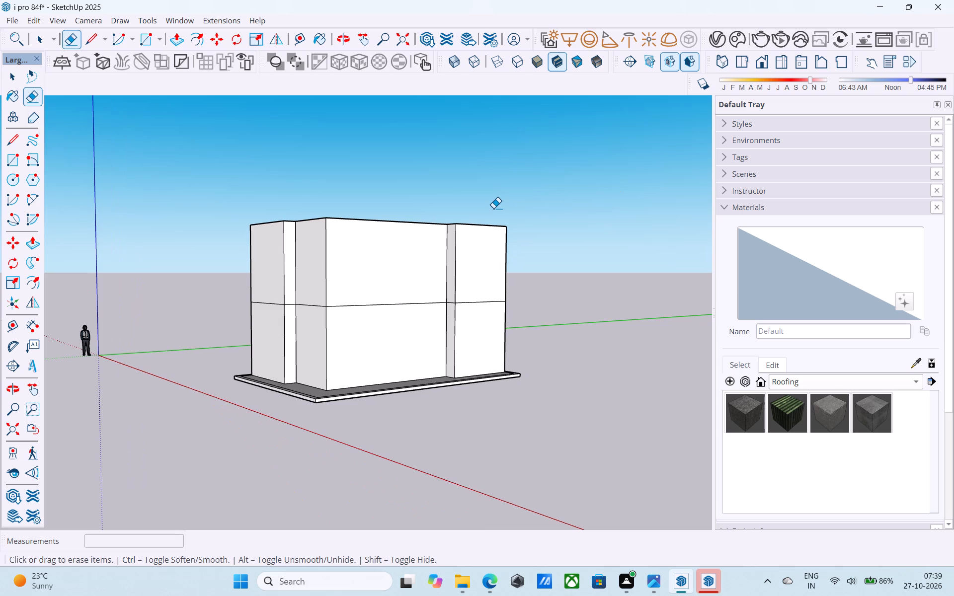
{"action": "scroll", "coordinate": [493, 206], "scroll_direction": "up", "scroll_amount": 1}
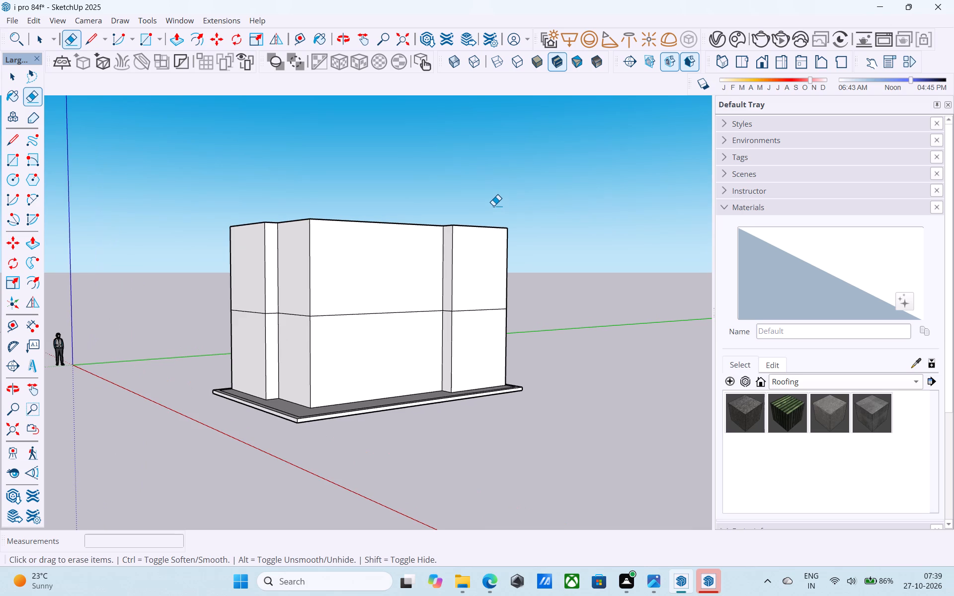
{"action": "scroll", "coordinate": [494, 208], "scroll_direction": "down", "scroll_amount": 5}
{"action": "middle_click_drag", "start_coordinate": [494, 214], "coordinate": [447, 276]}
{"action": "scroll", "coordinate": [472, 256], "scroll_direction": "up", "scroll_amount": 4}
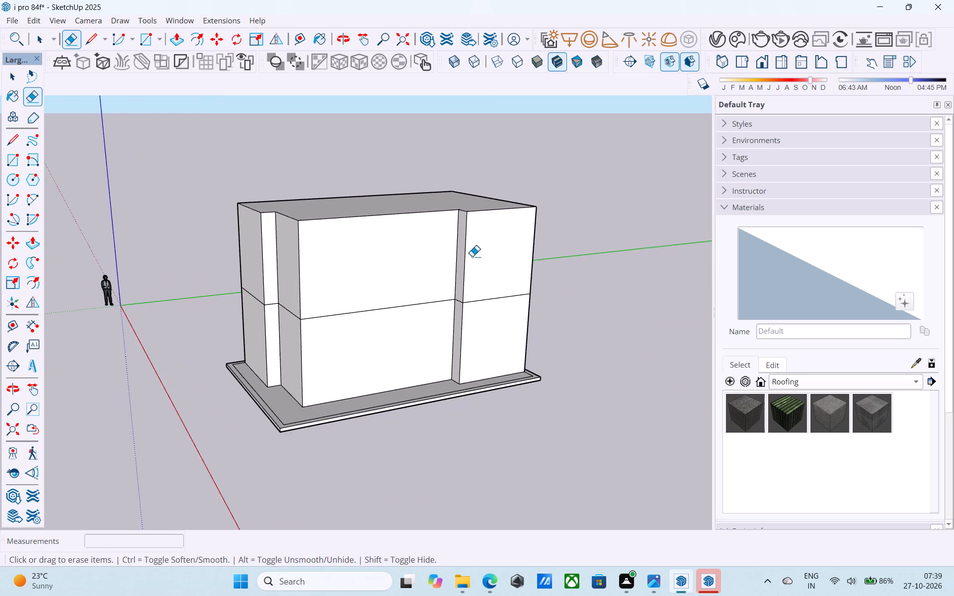
{"action": "scroll", "coordinate": [473, 255], "scroll_direction": "up", "scroll_amount": 3}
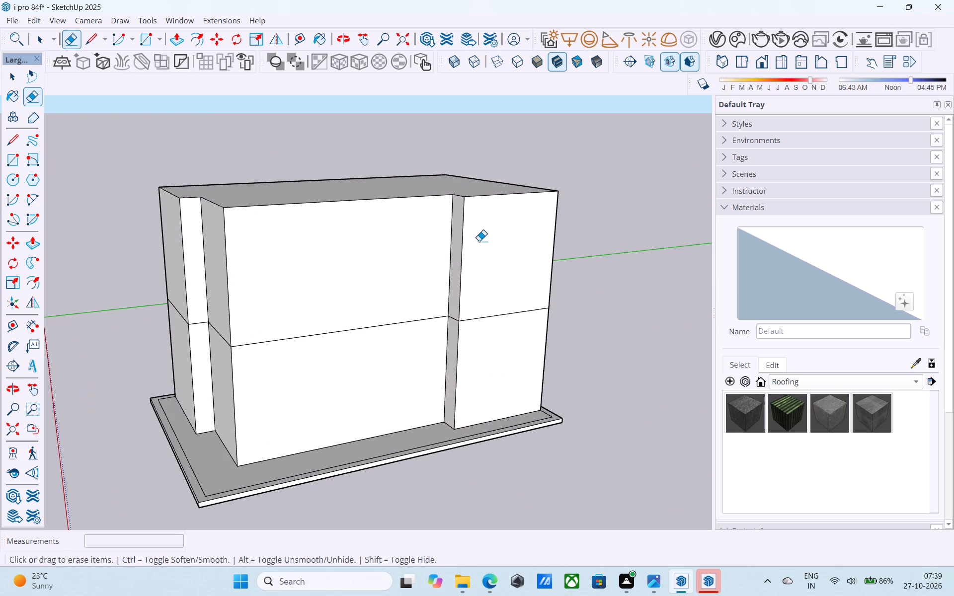
{"action": "scroll", "coordinate": [480, 240], "scroll_direction": "down", "scroll_amount": 8}
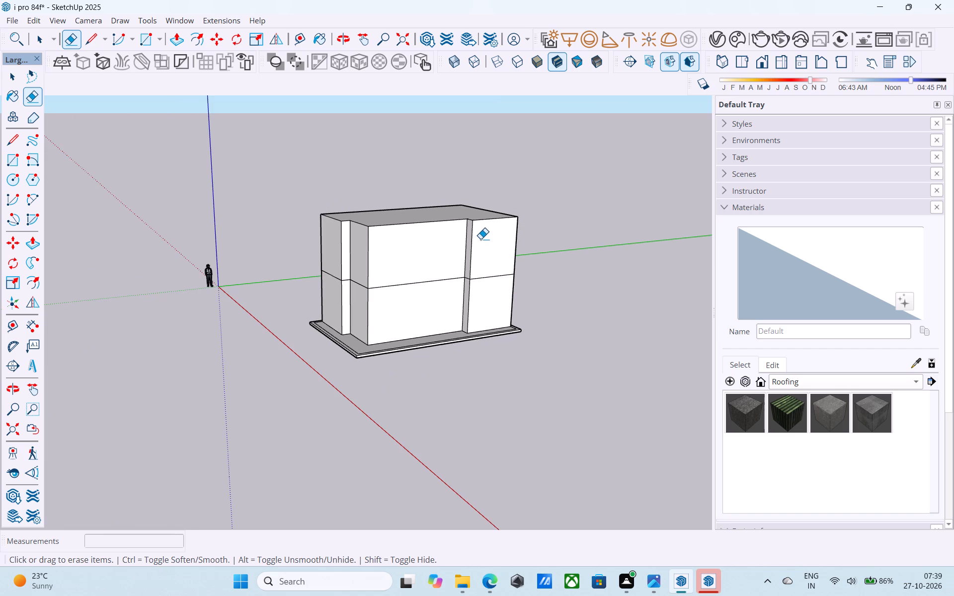
{"action": "scroll", "coordinate": [361, 293], "scroll_direction": "down", "scroll_amount": 6}
{"action": "middle_click_drag", "start_coordinate": [368, 292], "coordinate": [530, 275]}
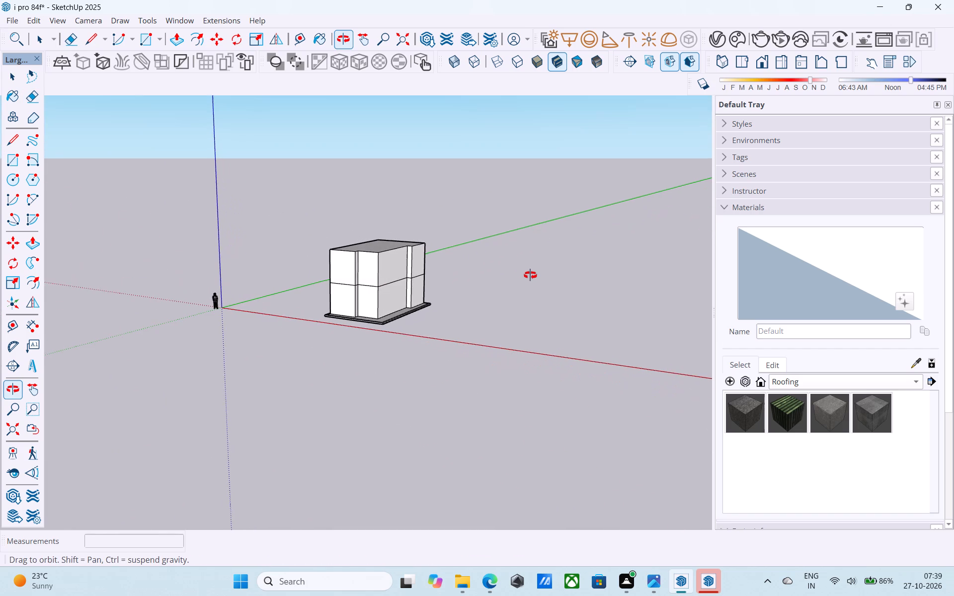
{"action": "middle_click_drag", "start_coordinate": [530, 275], "coordinate": [414, 289]}
{"action": "scroll", "coordinate": [412, 283], "scroll_direction": "up", "scroll_amount": 2}
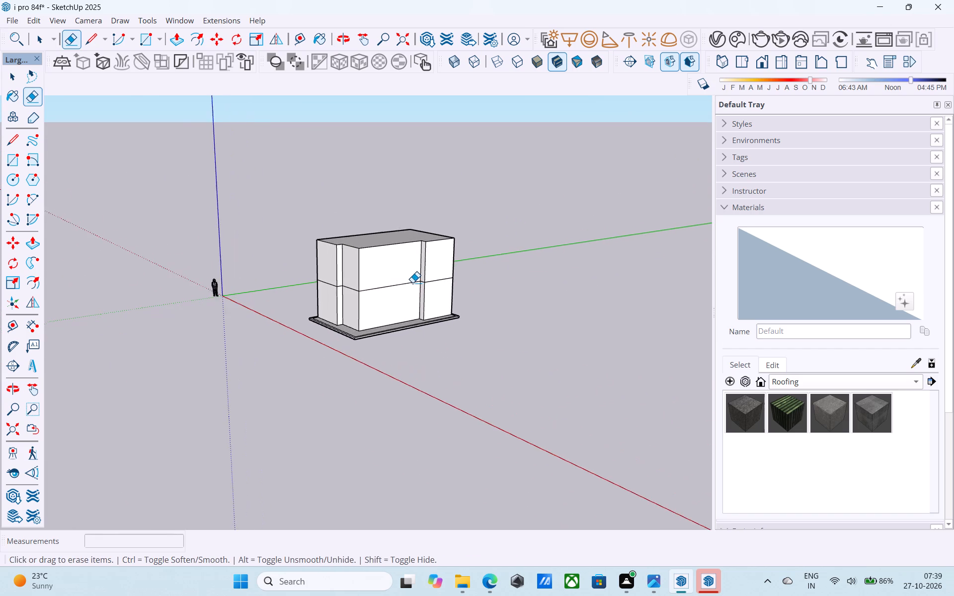
{"action": "scroll", "coordinate": [412, 283], "scroll_direction": "up", "scroll_amount": 4}
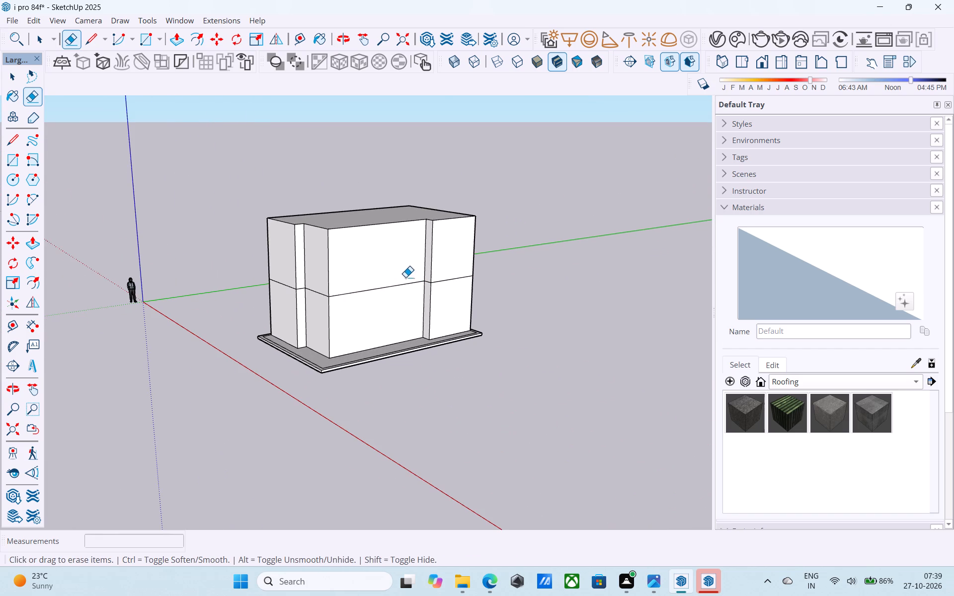
{"action": "scroll", "coordinate": [311, 298], "scroll_direction": "up", "scroll_amount": 5}
{"action": "middle_click_drag", "start_coordinate": [364, 279], "coordinate": [235, 298]}
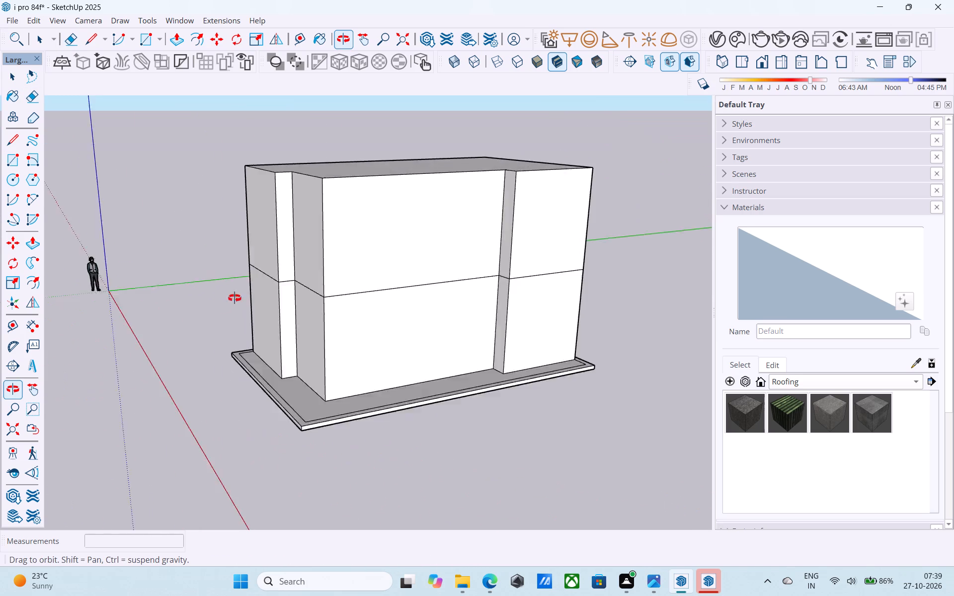
{"action": "middle_click_drag", "start_coordinate": [235, 298], "coordinate": [282, 278]}
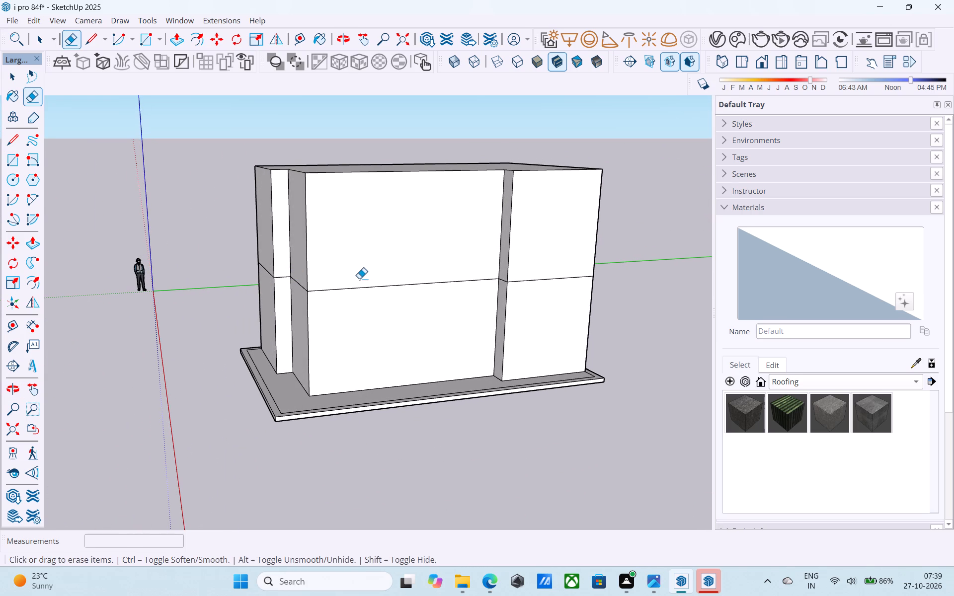
{"action": "middle_click_drag", "start_coordinate": [359, 279], "coordinate": [160, 333]}
{"action": "scroll", "coordinate": [242, 306], "scroll_direction": "up", "scroll_amount": 1}
{"action": "middle_click_drag", "start_coordinate": [439, 282], "coordinate": [319, 279]}
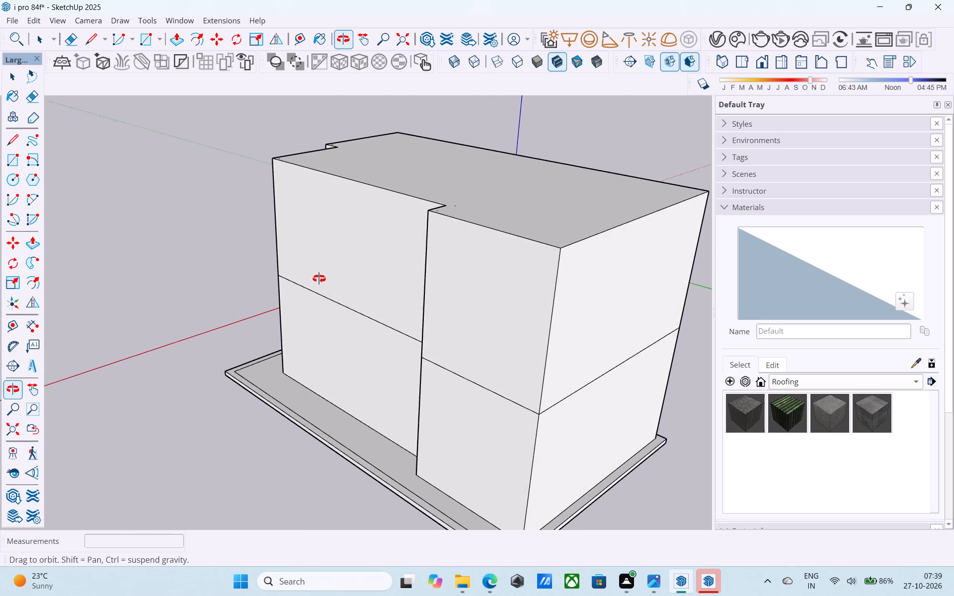
{"action": "middle_click_drag", "start_coordinate": [319, 279], "coordinate": [344, 256]}
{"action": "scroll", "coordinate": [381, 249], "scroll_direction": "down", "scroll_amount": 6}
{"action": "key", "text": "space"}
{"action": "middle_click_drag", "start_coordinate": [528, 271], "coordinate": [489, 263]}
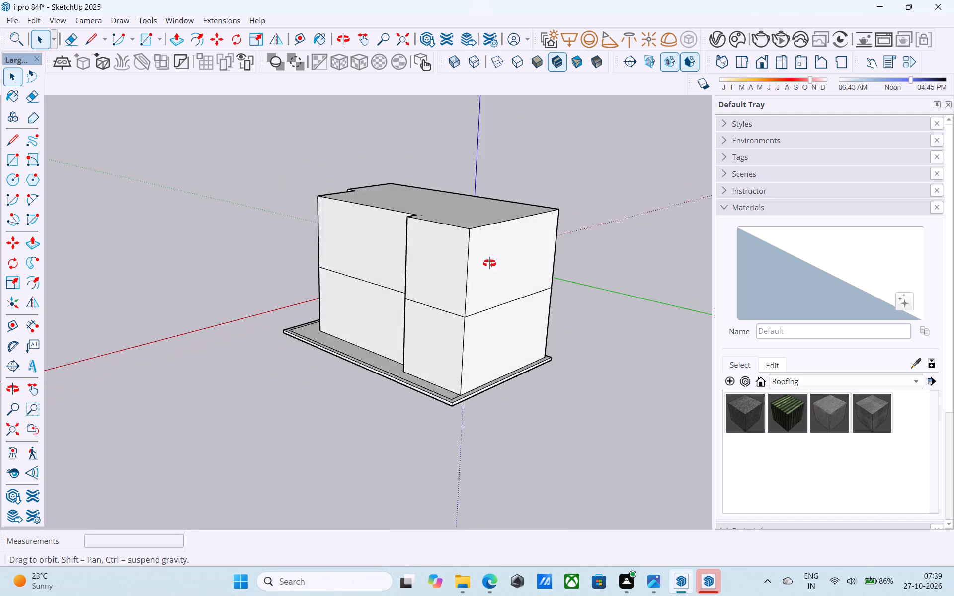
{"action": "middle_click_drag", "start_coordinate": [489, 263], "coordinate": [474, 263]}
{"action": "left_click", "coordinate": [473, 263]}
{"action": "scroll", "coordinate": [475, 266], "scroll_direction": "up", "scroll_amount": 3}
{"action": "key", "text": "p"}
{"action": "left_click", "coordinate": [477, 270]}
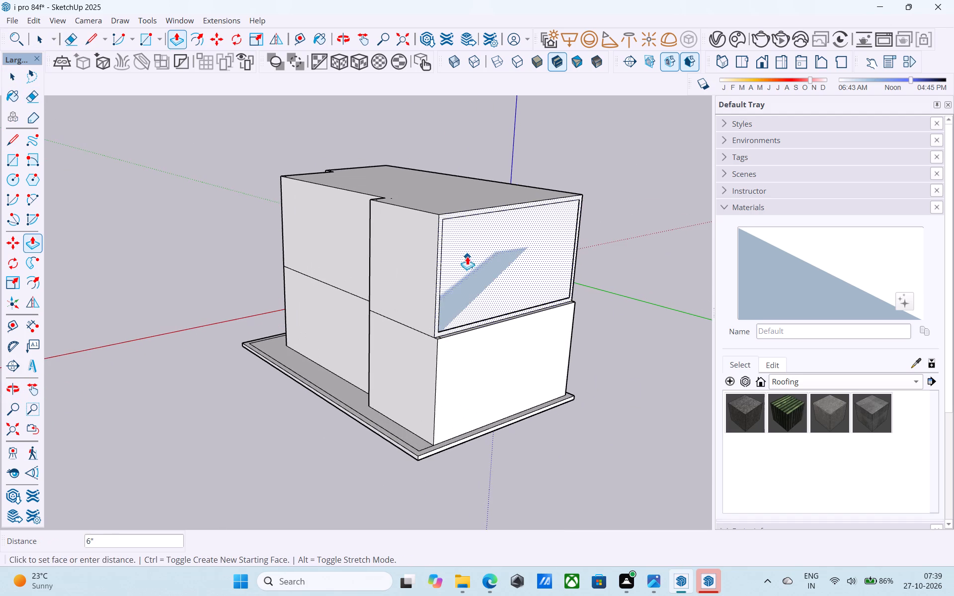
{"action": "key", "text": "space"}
Offset the upper storey's plain short wall face inward 9".
{"action": "left_click", "coordinate": [466, 255]}
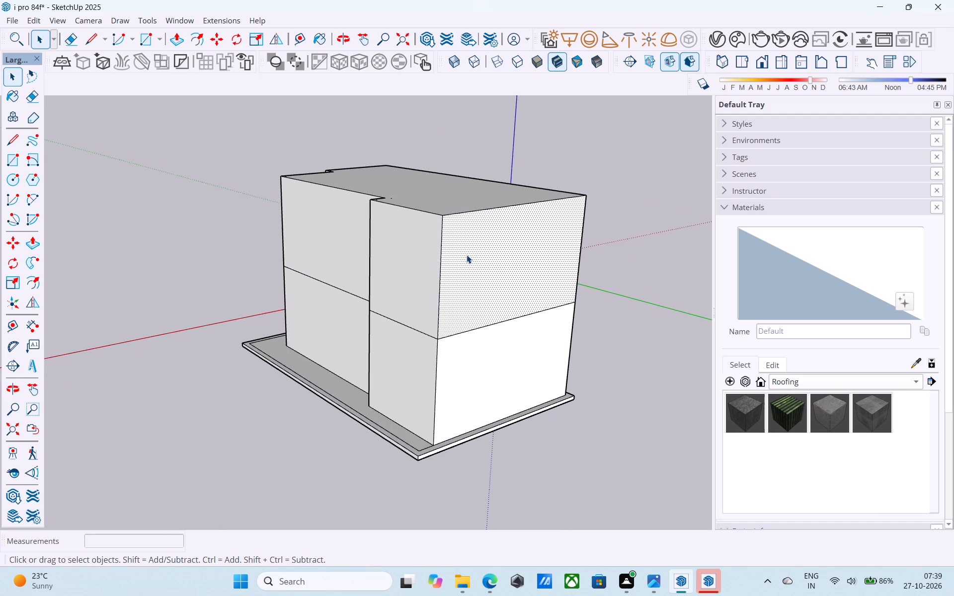
{"action": "key", "text": "f"}
{"action": "left_click", "coordinate": [467, 255]}
{"action": "key", "text": "9"}
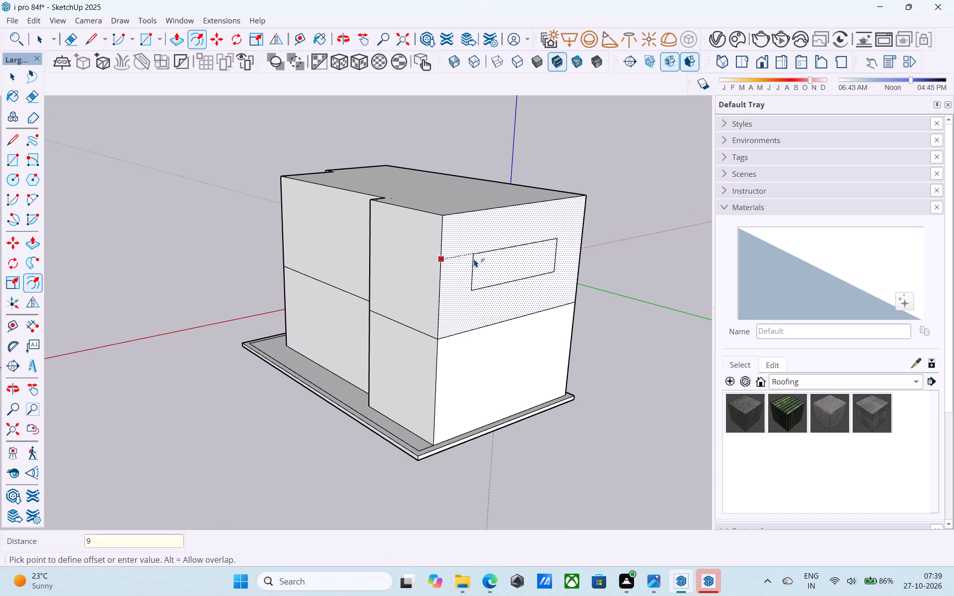
{"action": "key", "text": "shift+quotedbl"}
{"action": "key", "text": "Return"}
Push/Pull the upper storey's inset face inward through the wall to make an opening.
{"action": "key", "text": "space"}
{"action": "left_click", "coordinate": [476, 264]}
{"action": "key", "text": "p"}
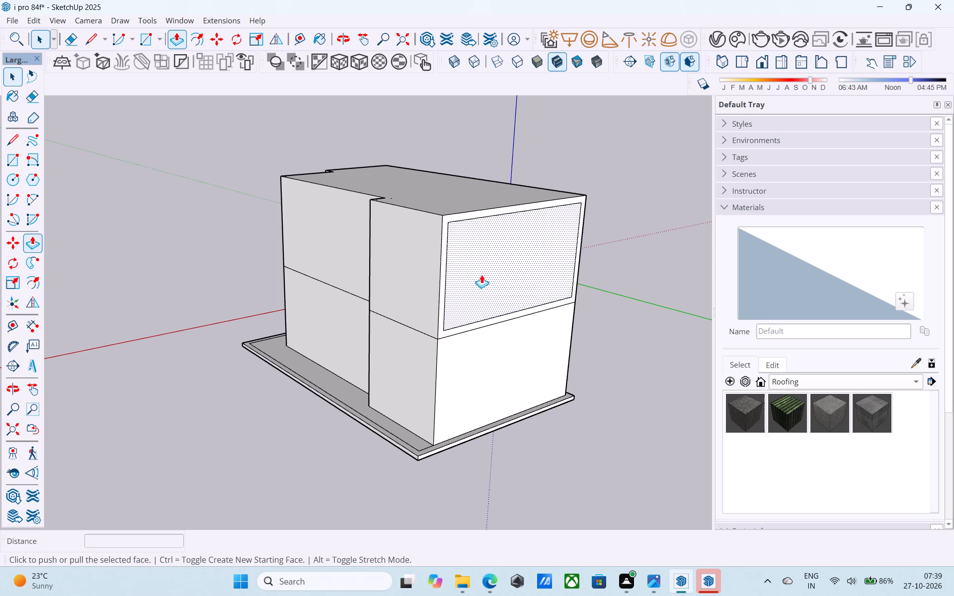
{"action": "left_click", "coordinate": [481, 275]}
{"action": "left_click", "coordinate": [475, 263]}
Offset the lower storey's plain short wall face inward 9".
{"action": "key", "text": "space"}
{"action": "left_click", "coordinate": [504, 356]}
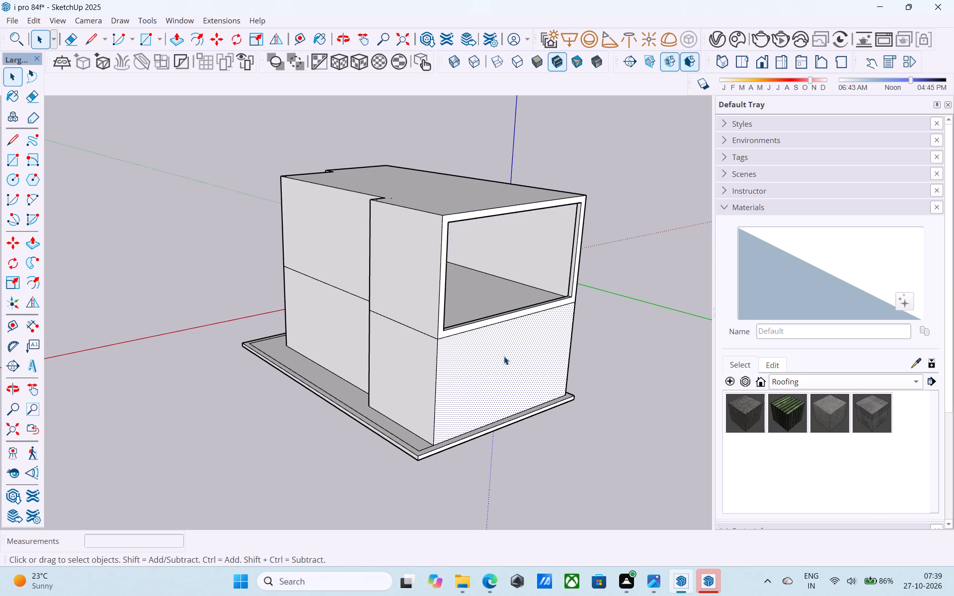
{"action": "key", "text": "f"}
{"action": "left_click", "coordinate": [504, 356]}
{"action": "key", "text": "9"}
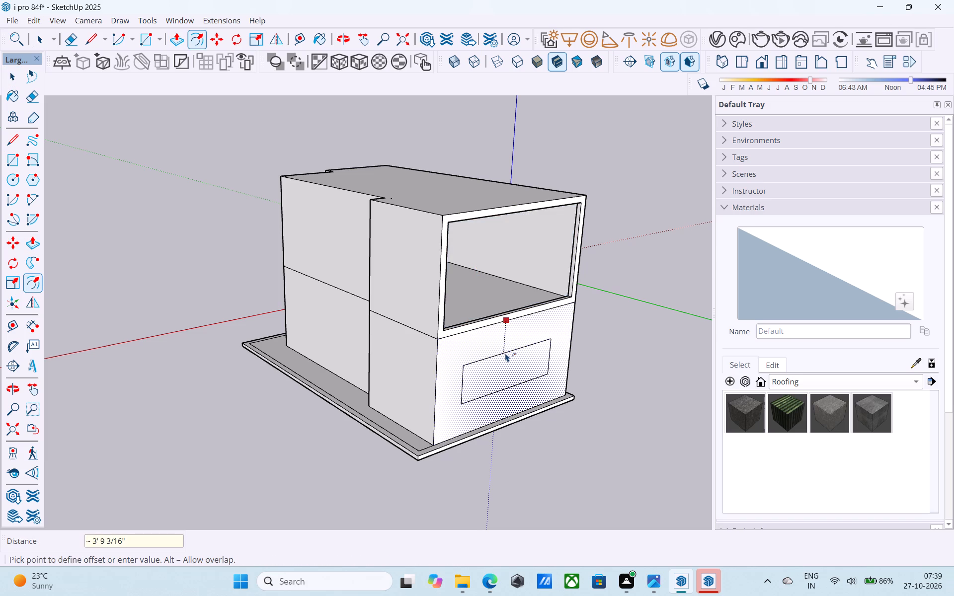
{"action": "key", "text": "shift+quotedbl"}
{"action": "key", "text": "Return"}
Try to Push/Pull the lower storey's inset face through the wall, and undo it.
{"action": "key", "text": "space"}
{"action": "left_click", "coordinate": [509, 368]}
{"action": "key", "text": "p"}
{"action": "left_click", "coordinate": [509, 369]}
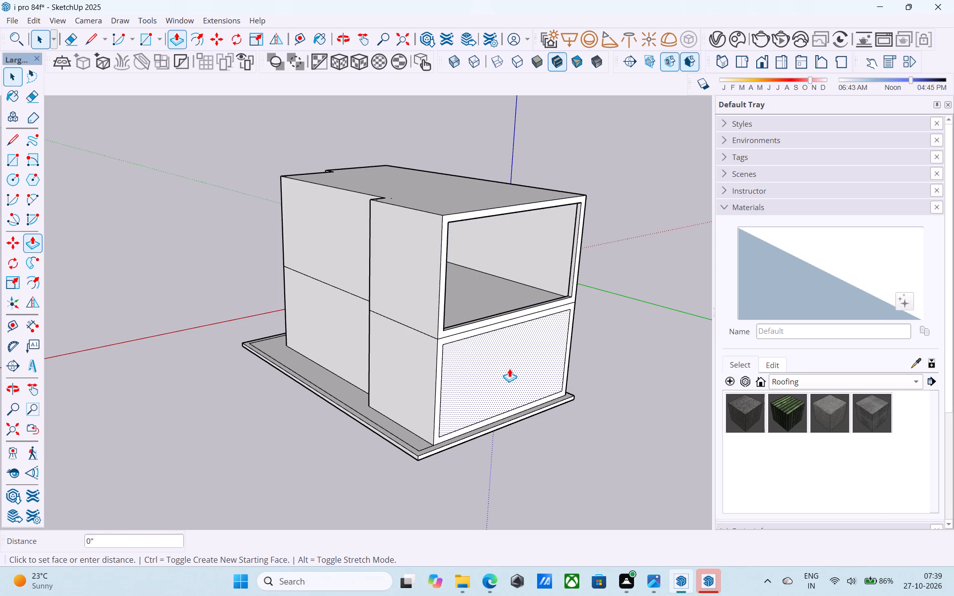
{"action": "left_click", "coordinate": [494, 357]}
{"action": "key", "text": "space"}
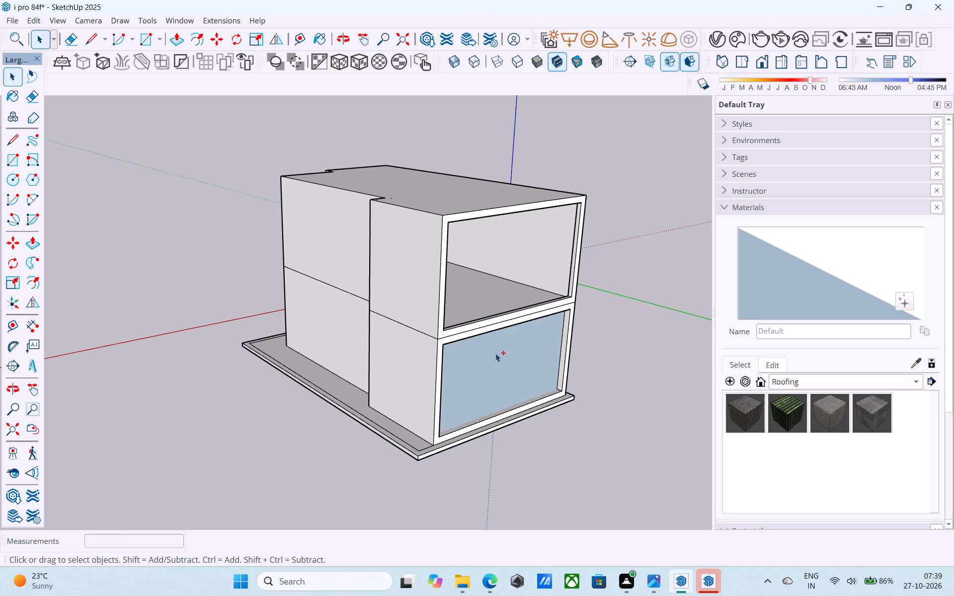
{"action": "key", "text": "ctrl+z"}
Push/Pull the lower storey's inset face inward 9" through the wall to make an opening.
{"action": "scroll", "coordinate": [504, 375], "scroll_direction": "up", "scroll_amount": 3}
{"action": "left_click", "coordinate": [504, 375]}
{"action": "key", "text": "p"}
{"action": "left_click", "coordinate": [505, 375]}
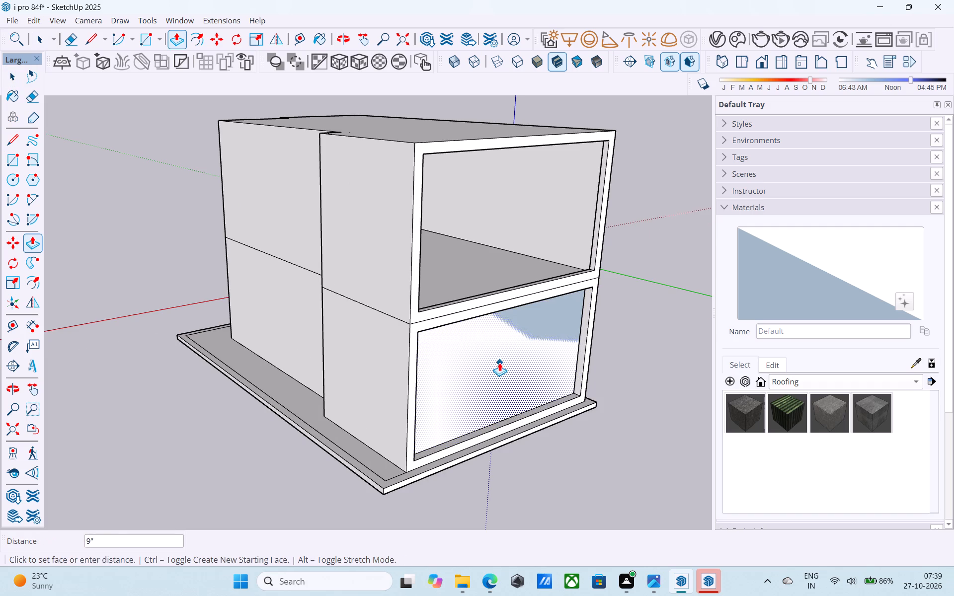
{"action": "left_click", "coordinate": [499, 359]}
Push/Pull the lower opening's jamb beside the stepped long wall outward about 3".
{"action": "scroll", "coordinate": [499, 359], "scroll_direction": "down", "scroll_amount": 5}
{"action": "middle_click_drag", "start_coordinate": [499, 359], "coordinate": [204, 301]}
{"action": "scroll", "coordinate": [258, 324], "scroll_direction": "up", "scroll_amount": 11}
{"action": "key", "text": "space"}
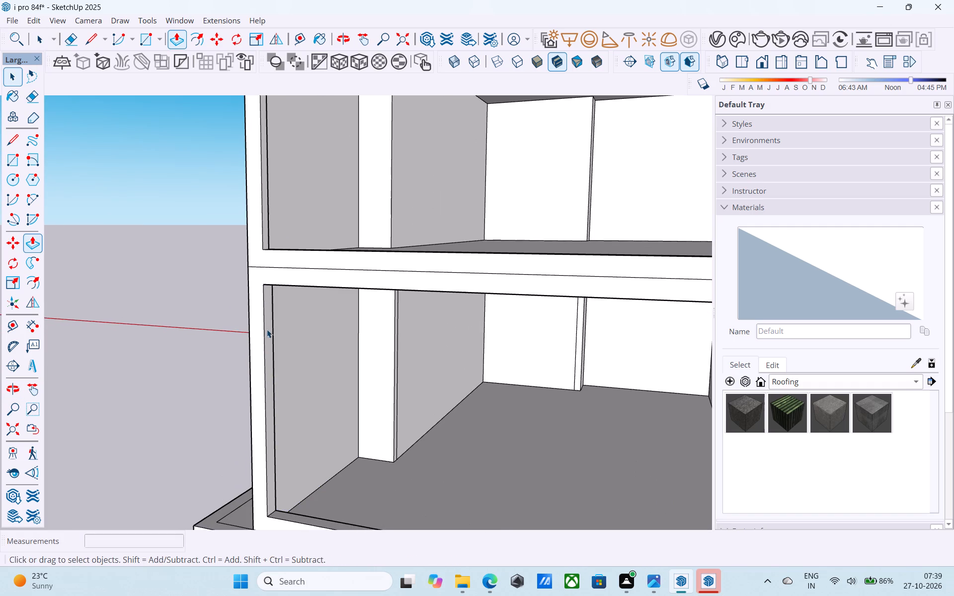
{"action": "left_click", "coordinate": [269, 329]}
{"action": "key", "text": "p"}
{"action": "left_click", "coordinate": [269, 329]}
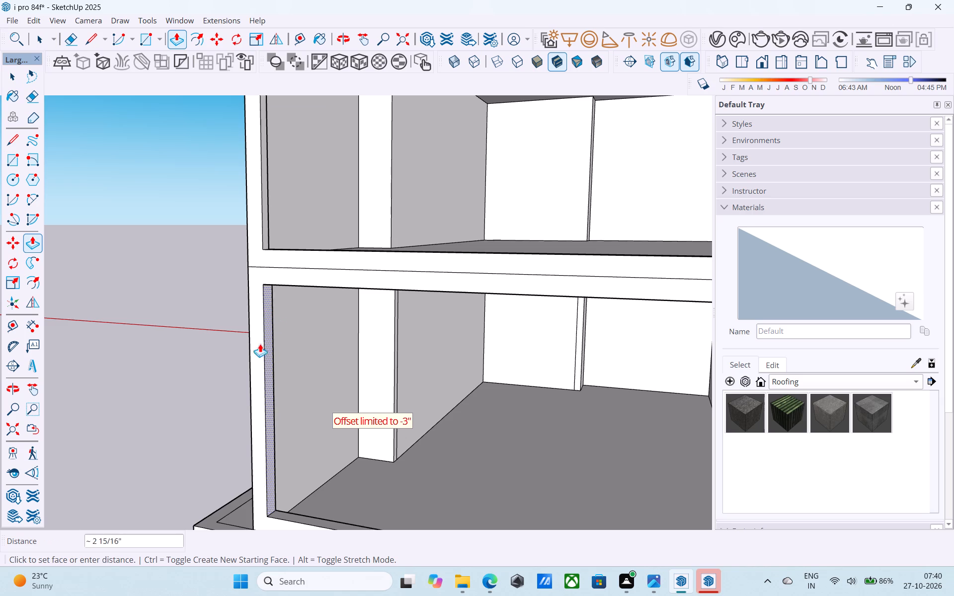
{"action": "left_click", "coordinate": [251, 369]}
Push/Pull the upper opening's sill down 3" towards the upper floor level.
{"action": "middle_click_drag", "start_coordinate": [290, 353], "coordinate": [155, 358]}
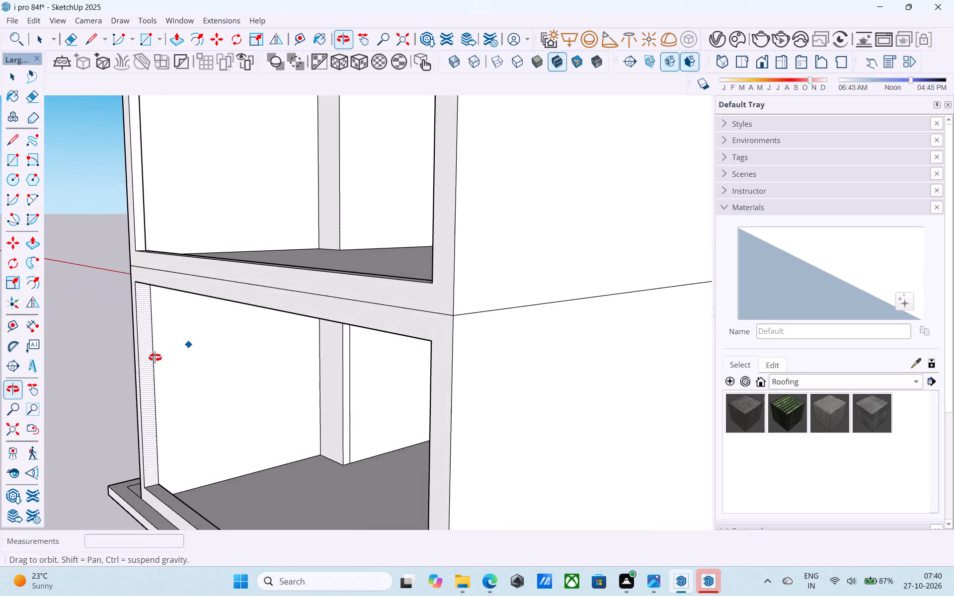
{"action": "middle_click_drag", "start_coordinate": [155, 358], "coordinate": [345, 352]}
{"action": "middle_click_drag", "start_coordinate": [396, 352], "coordinate": [296, 398], "text": "shift"}
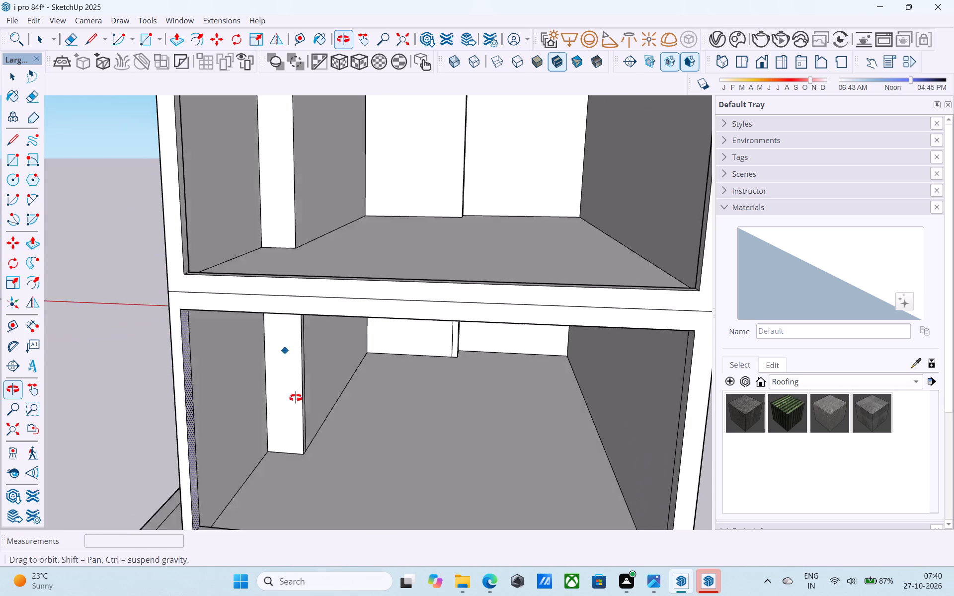
{"action": "middle_click_drag", "start_coordinate": [296, 398], "coordinate": [370, 447], "text": "shift"}
{"action": "middle_click_drag", "start_coordinate": [479, 457], "coordinate": [391, 384], "text": "shift"}
{"action": "scroll", "coordinate": [397, 329], "scroll_direction": "up", "scroll_amount": 3}
{"action": "key", "text": "space"}
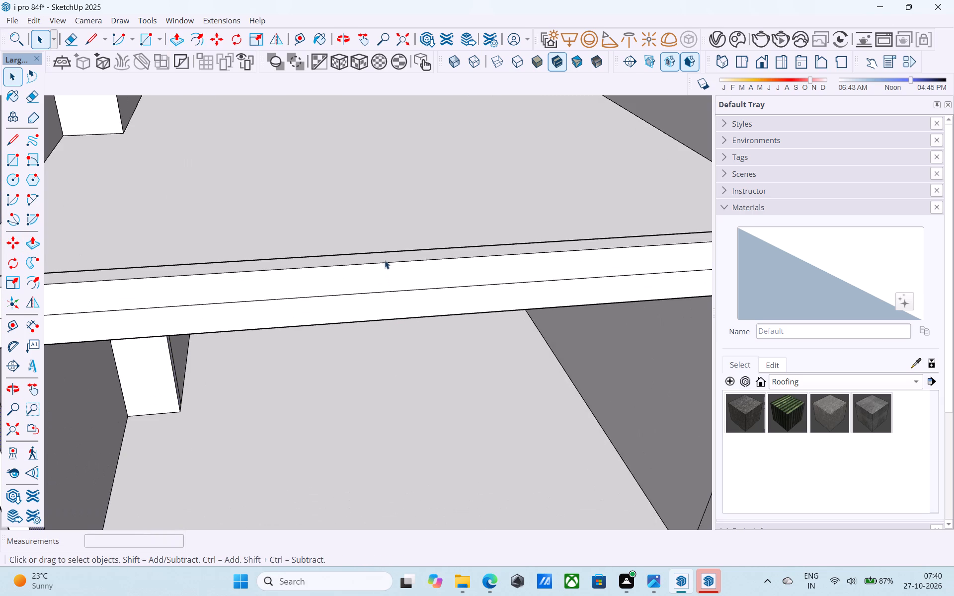
{"action": "left_click", "coordinate": [385, 256]}
{"action": "key", "text": "p"}
{"action": "left_click", "coordinate": [385, 256]}
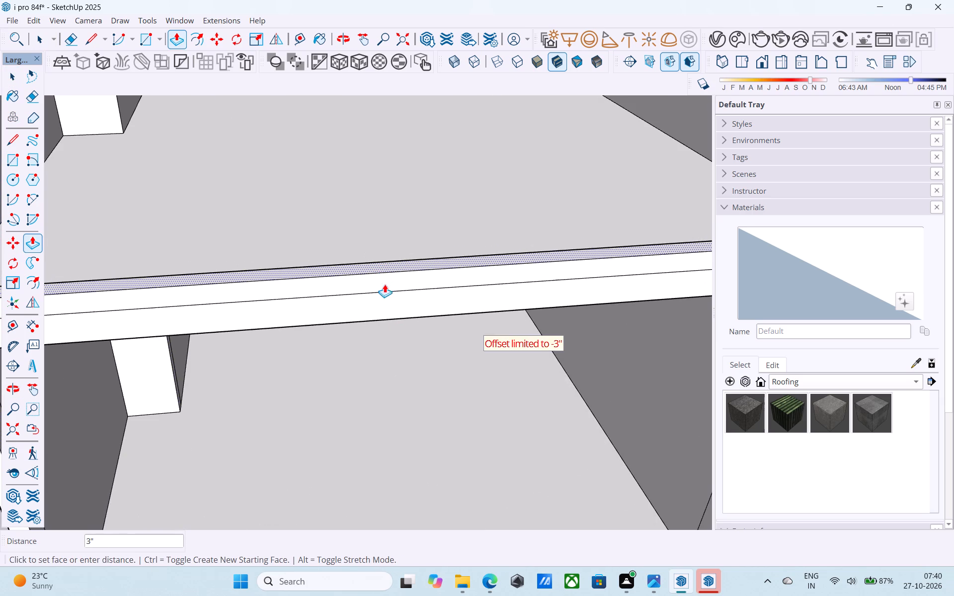
{"action": "left_click", "coordinate": [385, 290]}
Push/Pull the lower opening's sill down to the top of the base slab.
{"action": "scroll", "coordinate": [385, 290], "scroll_direction": "down", "scroll_amount": 10}
{"action": "middle_click_drag", "start_coordinate": [412, 374], "coordinate": [388, 278]}
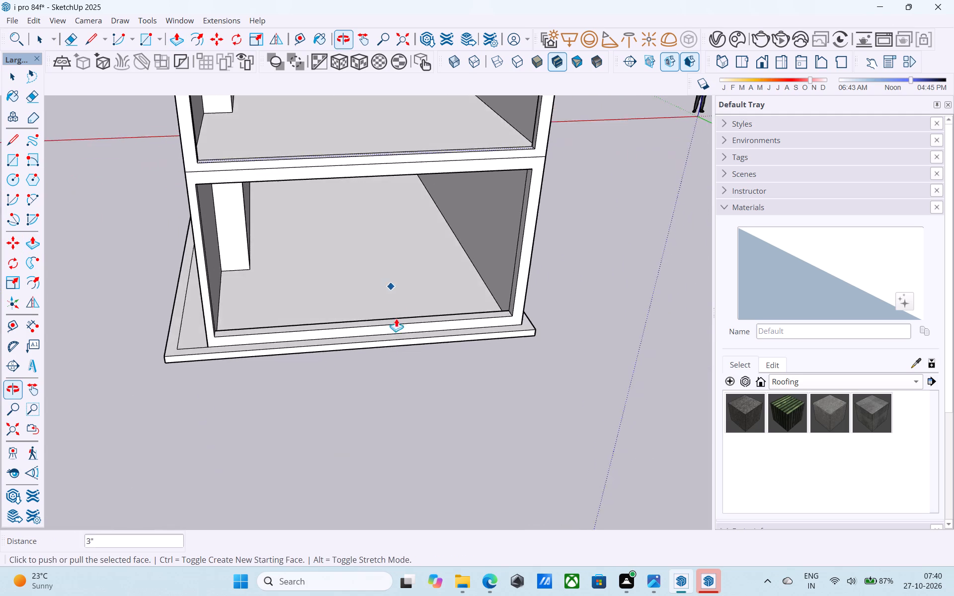
{"action": "scroll", "coordinate": [383, 349], "scroll_direction": "up", "scroll_amount": 10}
{"action": "key", "text": "space"}
{"action": "left_click", "coordinate": [387, 294]}
{"action": "key", "text": "p"}
{"action": "left_click", "coordinate": [387, 294]}
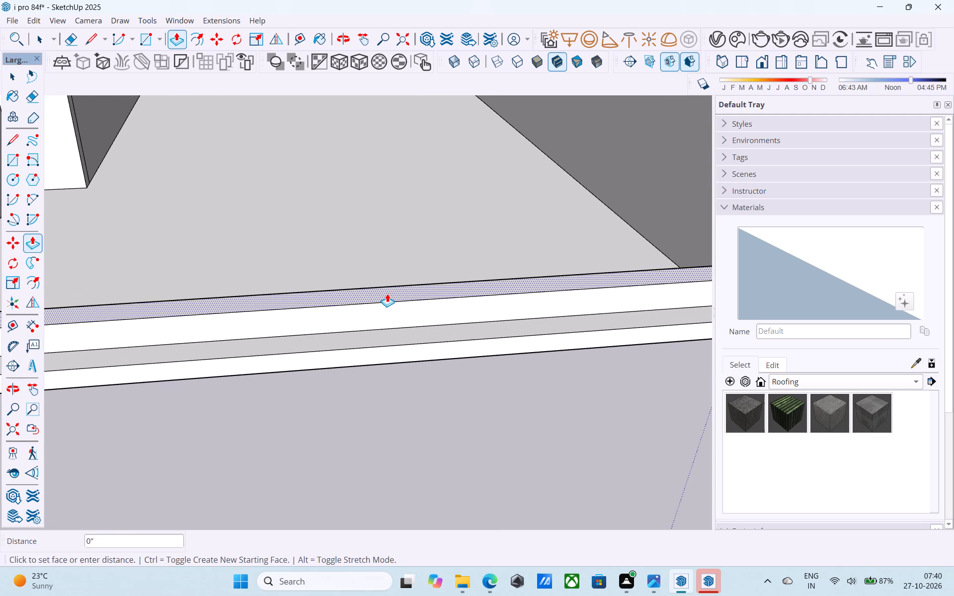
{"action": "left_click", "coordinate": [392, 332]}
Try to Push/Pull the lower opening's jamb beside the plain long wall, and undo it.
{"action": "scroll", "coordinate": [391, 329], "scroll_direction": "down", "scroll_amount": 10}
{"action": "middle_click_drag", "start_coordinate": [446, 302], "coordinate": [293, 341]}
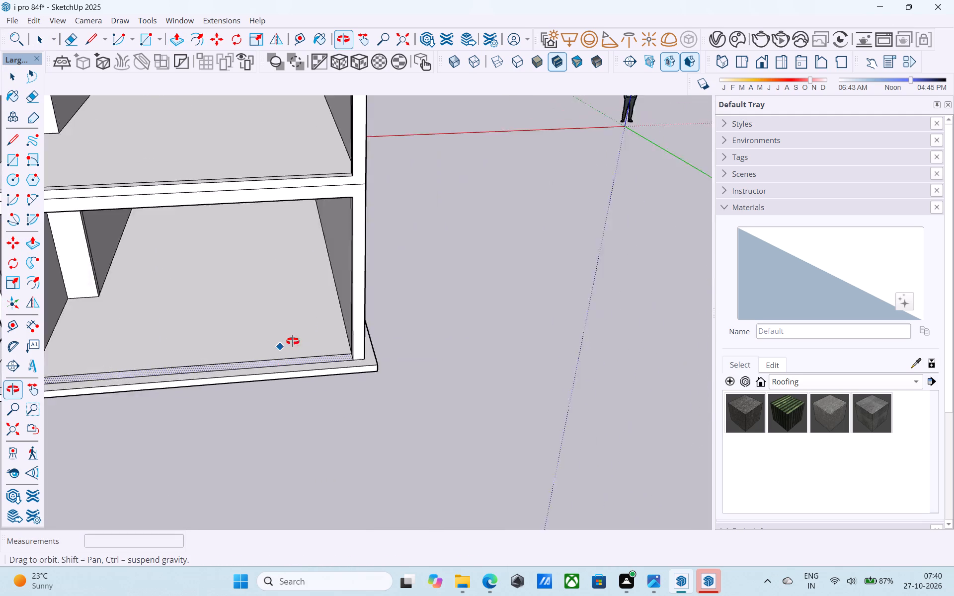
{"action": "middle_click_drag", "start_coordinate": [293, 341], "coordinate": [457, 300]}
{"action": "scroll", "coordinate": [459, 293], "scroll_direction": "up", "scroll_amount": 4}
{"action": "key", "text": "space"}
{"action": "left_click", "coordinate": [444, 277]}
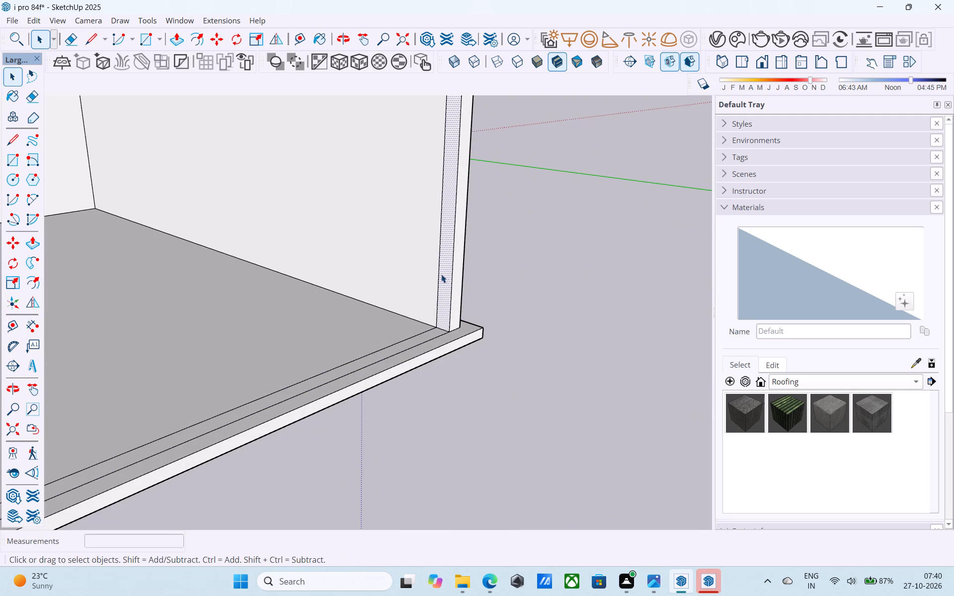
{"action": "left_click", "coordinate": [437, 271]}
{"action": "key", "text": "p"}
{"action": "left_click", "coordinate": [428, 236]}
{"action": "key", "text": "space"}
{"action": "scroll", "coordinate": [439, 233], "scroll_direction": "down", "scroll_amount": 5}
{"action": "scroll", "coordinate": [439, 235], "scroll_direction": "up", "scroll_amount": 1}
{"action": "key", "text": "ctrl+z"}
Erase the two leftover edge lines on the base slab across the lower storey's opening.
{"action": "scroll", "coordinate": [439, 236], "scroll_direction": "down", "scroll_amount": 3}
{"action": "middle_click_drag", "start_coordinate": [439, 237], "coordinate": [455, 254]}
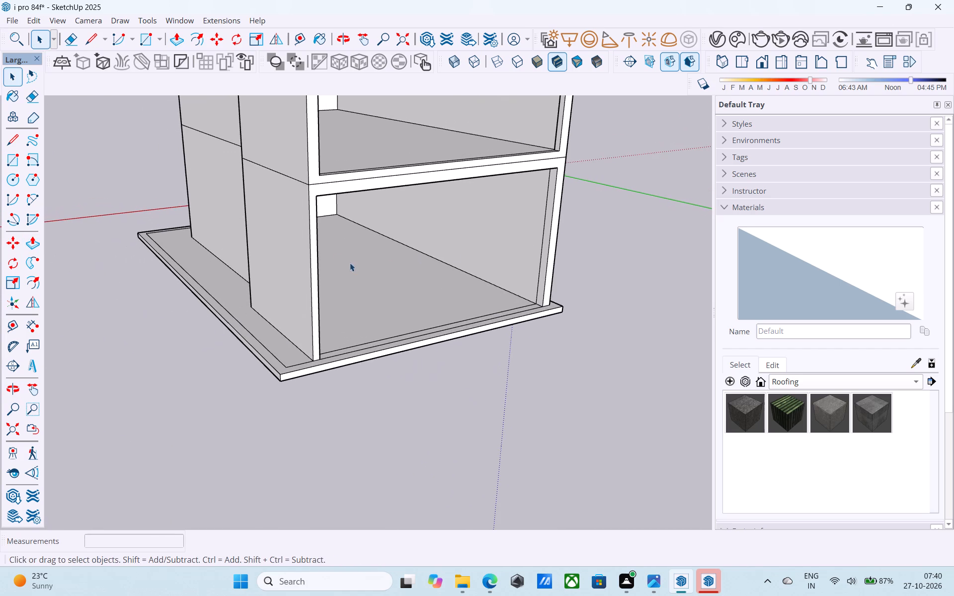
{"action": "scroll", "coordinate": [312, 185], "scroll_direction": "up", "scroll_amount": 4}
{"action": "left_click", "coordinate": [319, 186]}
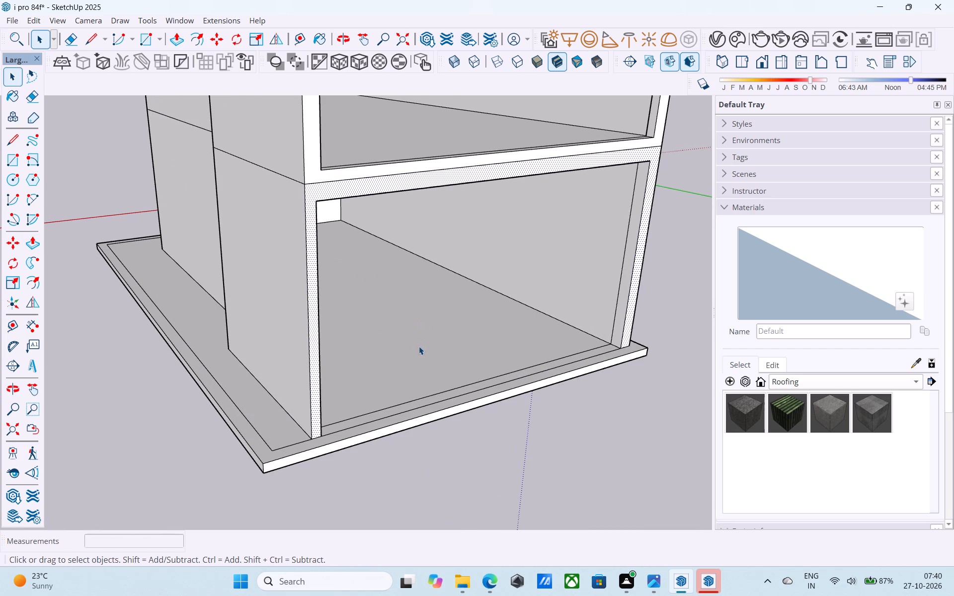
{"action": "middle_click_drag", "start_coordinate": [407, 336], "coordinate": [396, 328]}
{"action": "scroll", "coordinate": [396, 321], "scroll_direction": "down", "scroll_amount": 4}
{"action": "middle_click_drag", "start_coordinate": [397, 332], "coordinate": [386, 285], "text": "shift"}
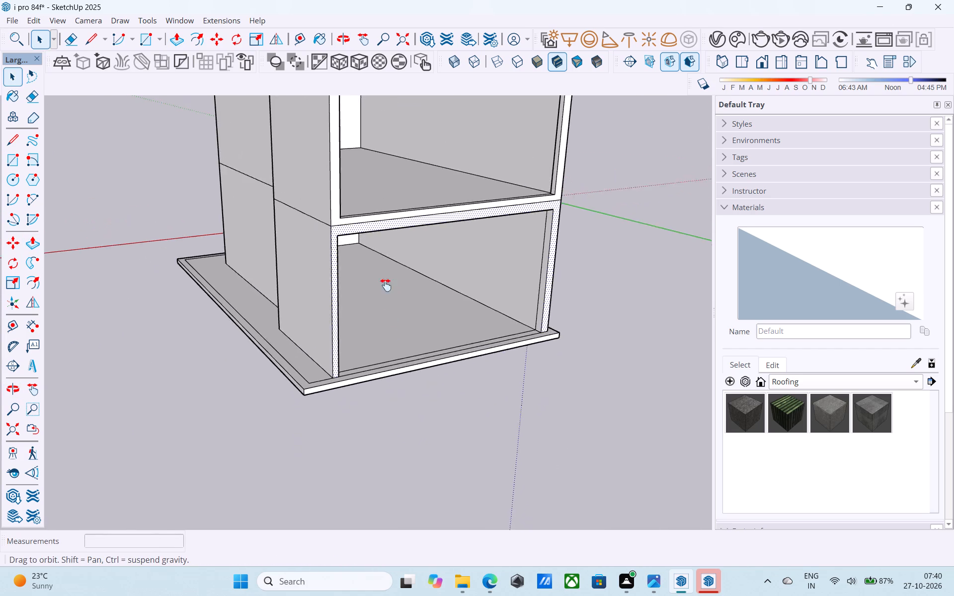
{"action": "middle_click_drag", "start_coordinate": [386, 285], "coordinate": [382, 269], "text": "shift"}
{"action": "middle_click_drag", "start_coordinate": [383, 277], "coordinate": [391, 314]}
{"action": "scroll", "coordinate": [377, 329], "scroll_direction": "up", "scroll_amount": 7}
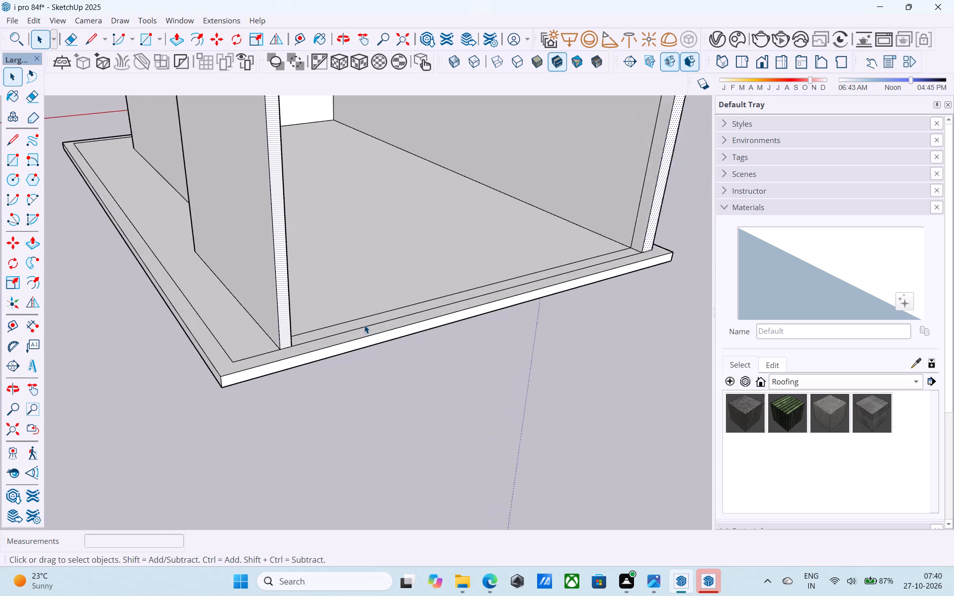
{"action": "key", "text": "e"}
{"action": "scroll", "coordinate": [364, 325], "scroll_direction": "up", "scroll_amount": 3}
{"action": "left_click", "coordinate": [366, 327]}
{"action": "left_click_drag", "start_coordinate": [362, 325], "coordinate": [347, 304]}
{"action": "scroll", "coordinate": [347, 296], "scroll_direction": "down", "scroll_amount": 6}
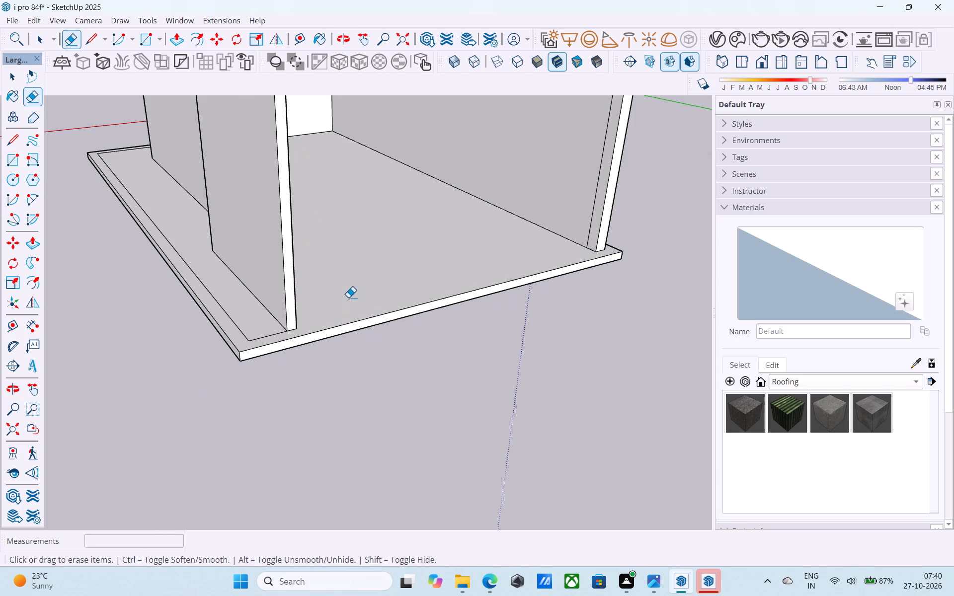
Push/Pull the base slab's short edge face on the open side outward 12'.
{"action": "key", "text": "space"}
{"action": "left_click", "coordinate": [347, 326]}
{"action": "left_click", "coordinate": [348, 326]}
{"action": "key", "text": "p"}
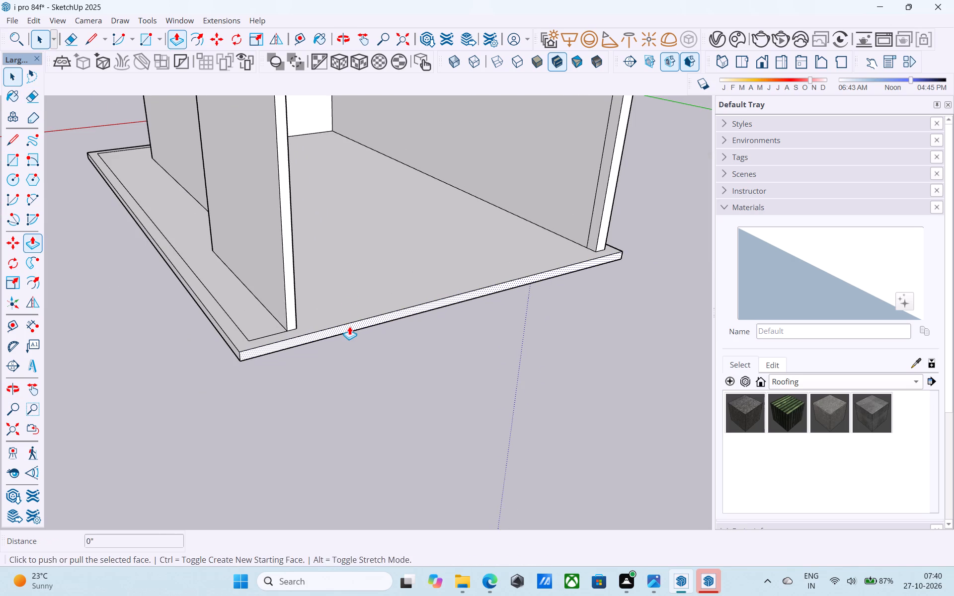
{"action": "left_click", "coordinate": [349, 326]}
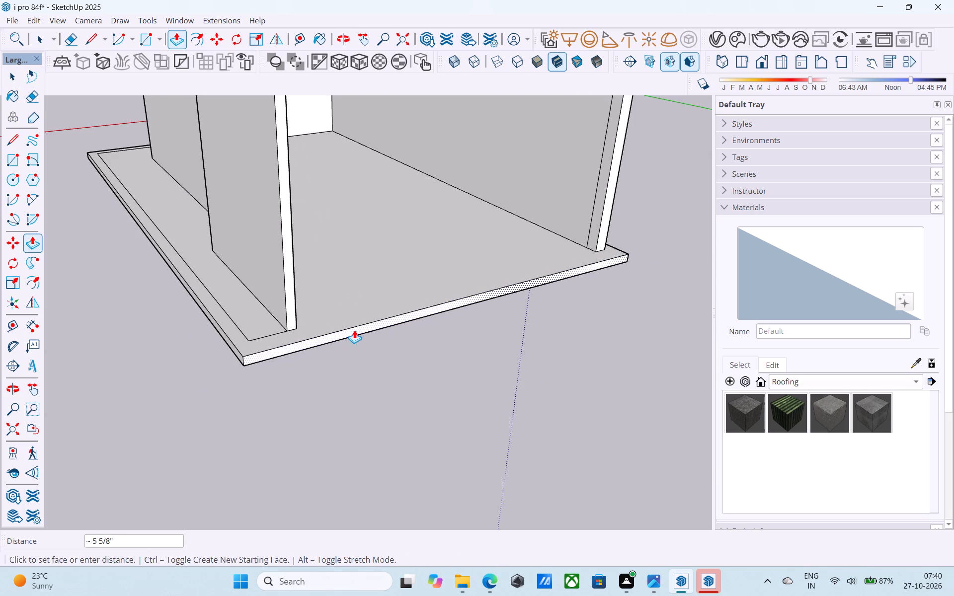
{"action": "scroll", "coordinate": [354, 330], "scroll_direction": "down", "scroll_amount": 6}
{"action": "middle_click", "coordinate": [354, 330]}
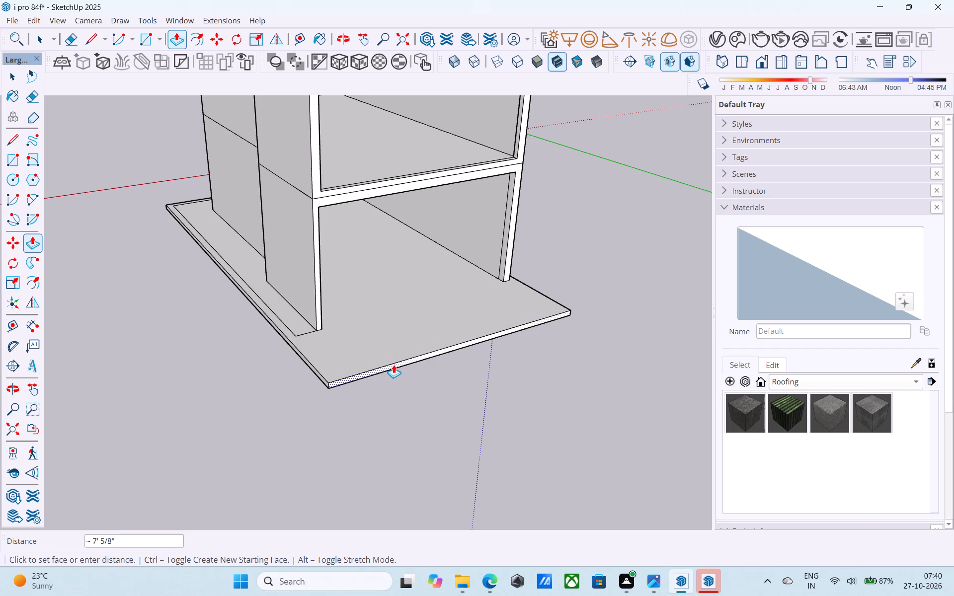
{"action": "type", "text": "12'"}
{"action": "key", "text": "Return"}
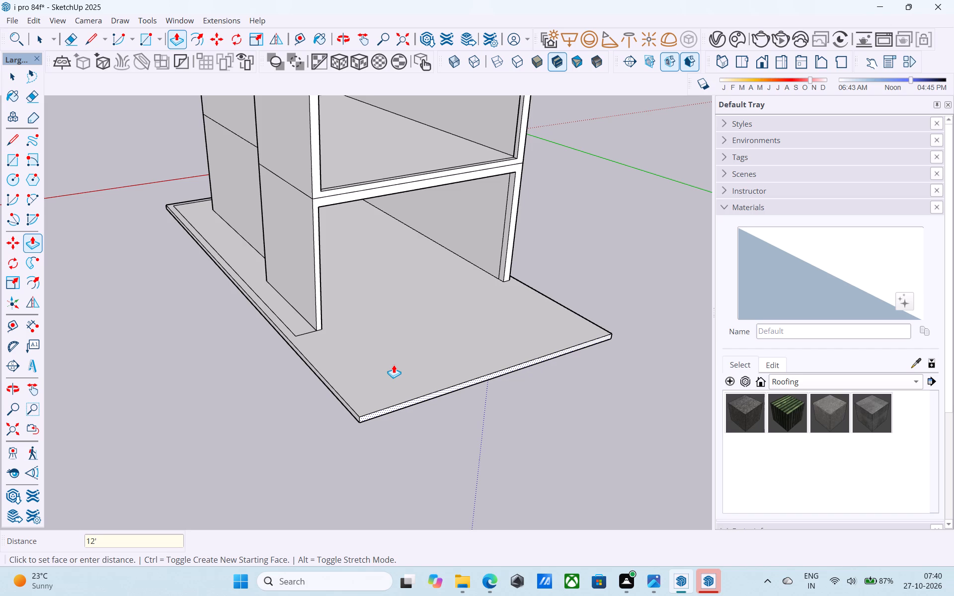
{"action": "key", "text": "space"}
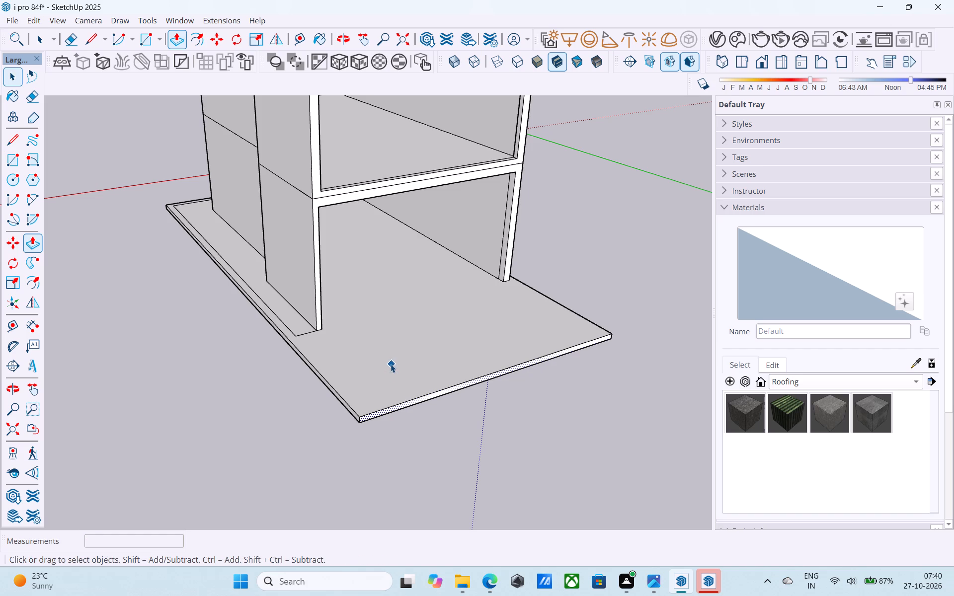
Push/Pull the lower storey's open-side frame face outward about 11' 10" over the extended slab.
{"action": "scroll", "coordinate": [395, 346], "scroll_direction": "down", "scroll_amount": 6}
{"action": "middle_click_drag", "start_coordinate": [392, 346], "coordinate": [354, 358], "text": "shift"}
{"action": "scroll", "coordinate": [373, 417], "scroll_direction": "up", "scroll_amount": 1}
{"action": "scroll", "coordinate": [344, 335], "scroll_direction": "up", "scroll_amount": 4}
{"action": "scroll", "coordinate": [300, 271], "scroll_direction": "up", "scroll_amount": 5}
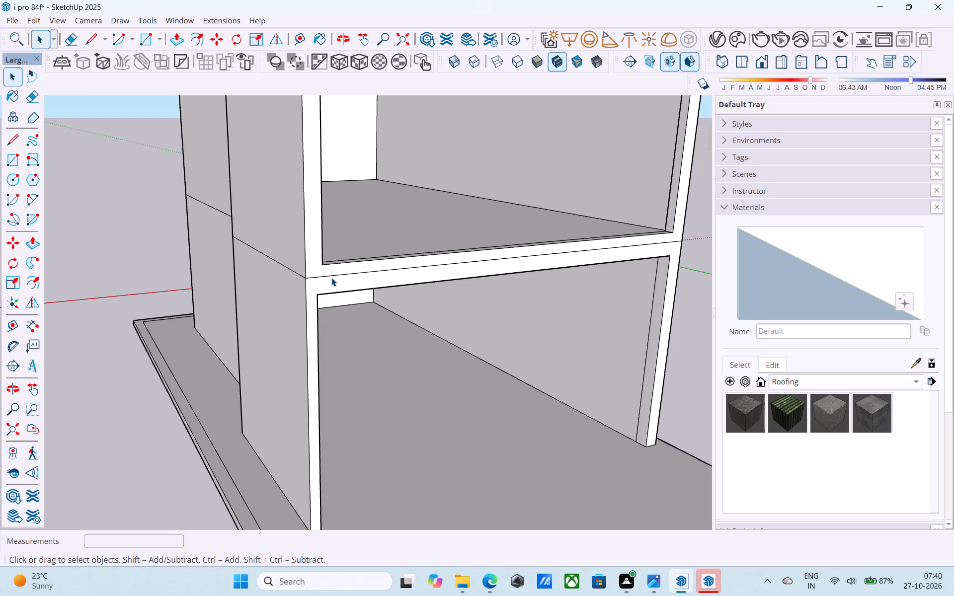
{"action": "scroll", "coordinate": [331, 278], "scroll_direction": "up", "scroll_amount": 4}
{"action": "scroll", "coordinate": [330, 281], "scroll_direction": "down", "scroll_amount": 11}
{"action": "scroll", "coordinate": [306, 297], "scroll_direction": "up", "scroll_amount": 9}
{"action": "left_click", "coordinate": [271, 293]}
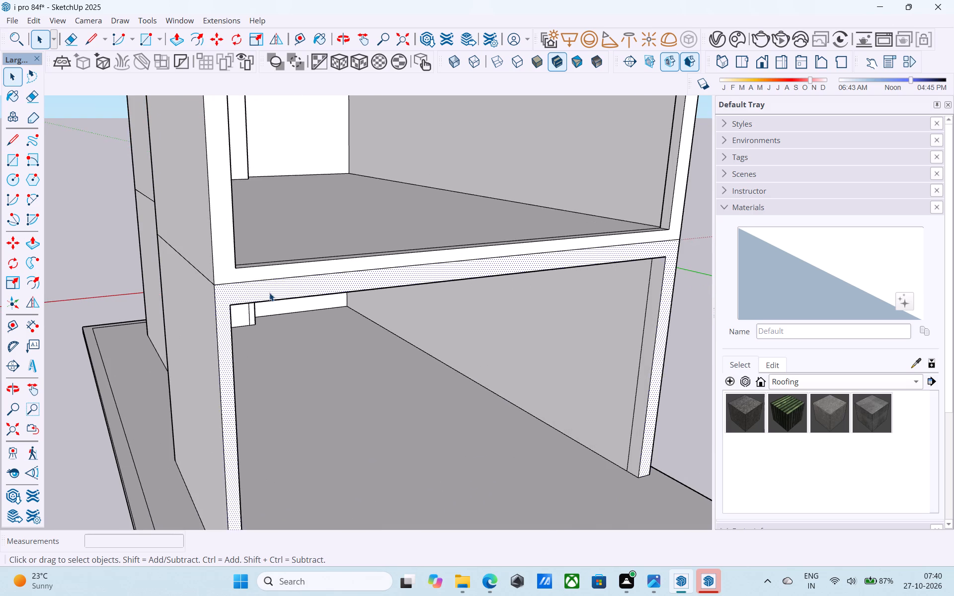
{"action": "scroll", "coordinate": [226, 301], "scroll_direction": "down", "scroll_amount": 11}
{"action": "scroll", "coordinate": [248, 387], "scroll_direction": "up", "scroll_amount": 2}
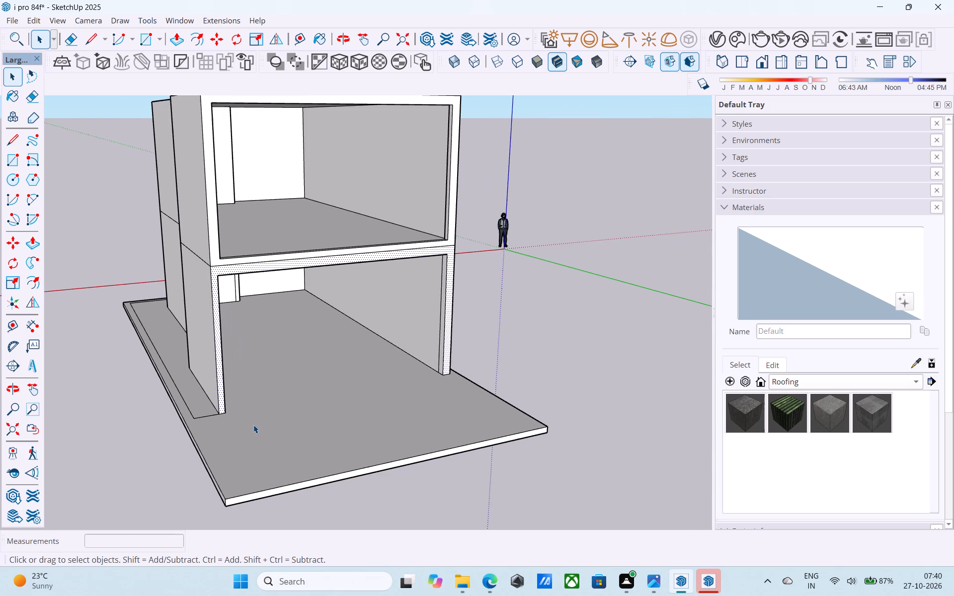
{"action": "key", "text": "p"}
{"action": "left_click", "coordinate": [233, 403]}
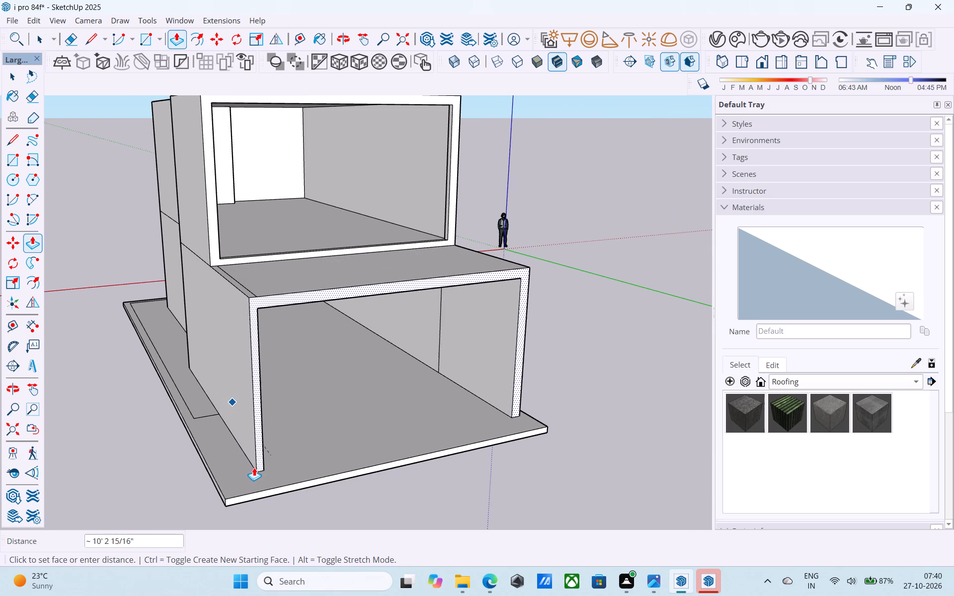
{"action": "left_click", "coordinate": [259, 478]}
{"action": "middle_click_drag", "start_coordinate": [302, 464], "coordinate": [347, 468]}
{"action": "scroll", "coordinate": [340, 466], "scroll_direction": "up", "scroll_amount": 1}
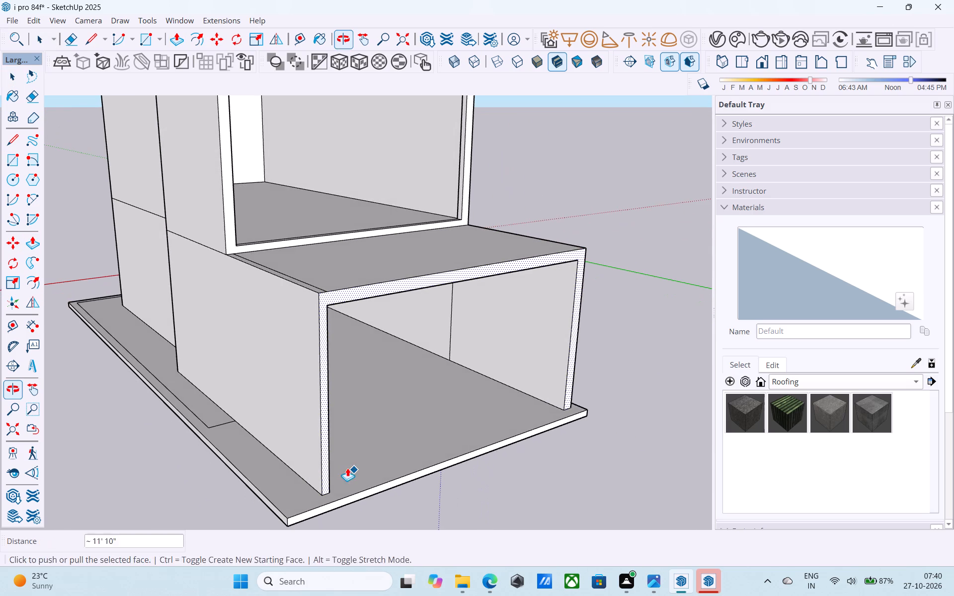
{"action": "key", "text": "space"}
Examine the extended lower storey's interior, its roof and the building's outer walls from several sides.
{"action": "scroll", "coordinate": [350, 453], "scroll_direction": "down", "scroll_amount": 5}
{"action": "middle_click_drag", "start_coordinate": [350, 453], "coordinate": [408, 404], "text": "shift"}
{"action": "scroll", "coordinate": [502, 349], "scroll_direction": "up", "scroll_amount": 5}
{"action": "middle_click_drag", "start_coordinate": [500, 346], "coordinate": [508, 324]}
{"action": "scroll", "coordinate": [514, 320], "scroll_direction": "up", "scroll_amount": 4}
{"action": "middle_click_drag", "start_coordinate": [441, 327], "coordinate": [318, 322]}
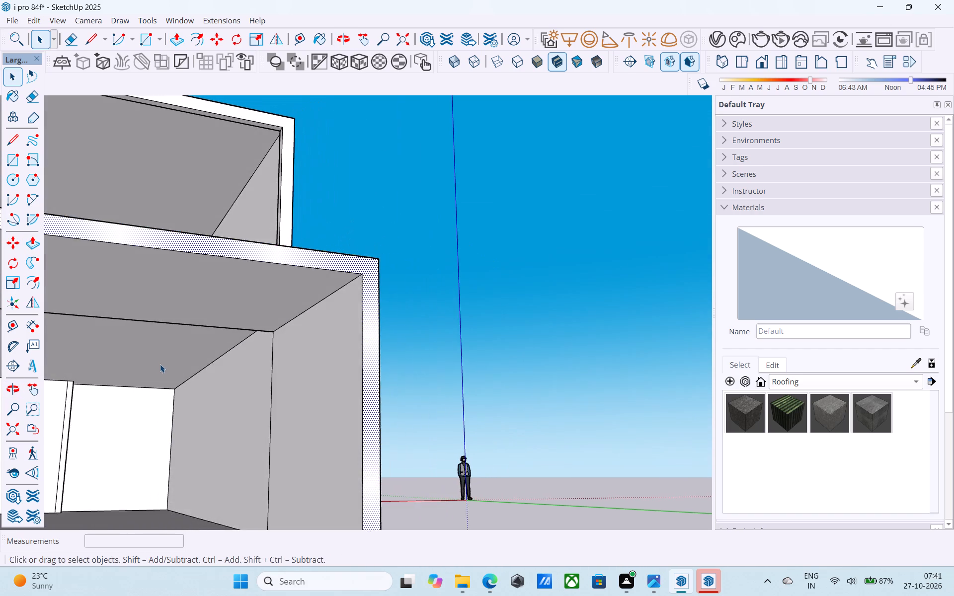
{"action": "scroll", "coordinate": [157, 363], "scroll_direction": "up", "scroll_amount": 10}
{"action": "middle_click_drag", "start_coordinate": [180, 365], "coordinate": [110, 367]}
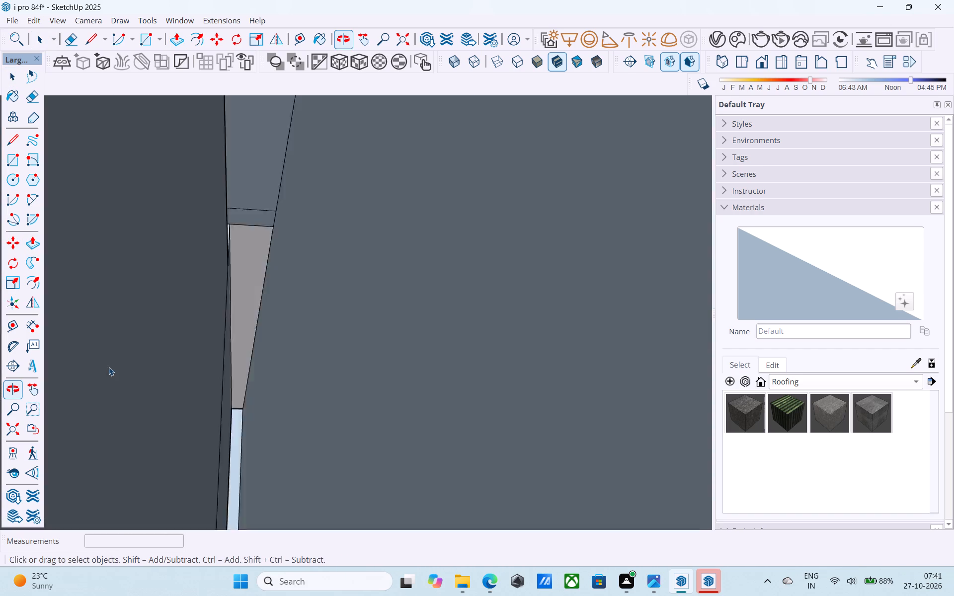
{"action": "scroll", "coordinate": [127, 368], "scroll_direction": "down", "scroll_amount": 19}
{"action": "middle_click_drag", "start_coordinate": [322, 338], "coordinate": [417, 430], "text": "shift"}
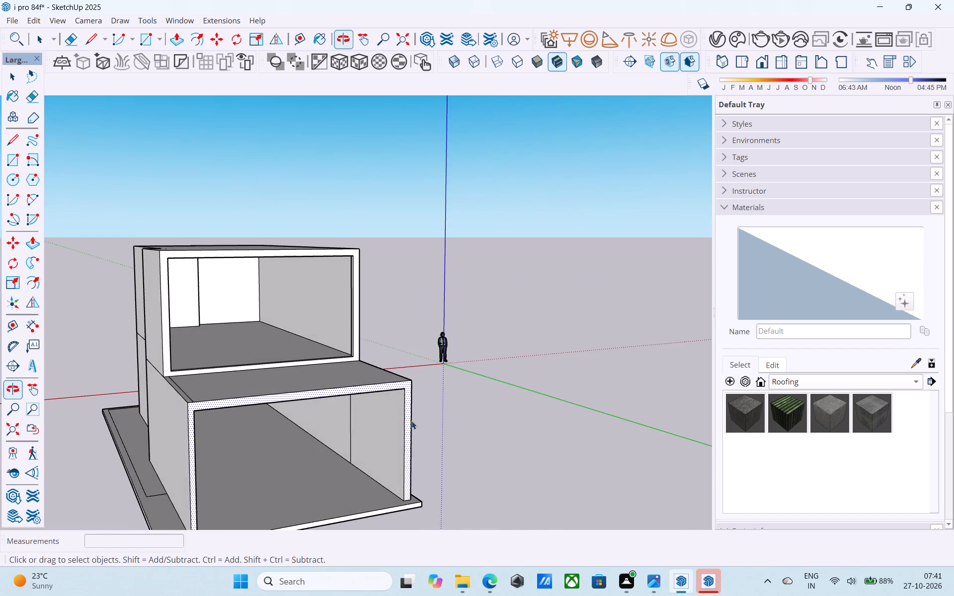
{"action": "middle_click_drag", "start_coordinate": [288, 386], "coordinate": [706, 374], "text": "shift"}
{"action": "middle_click_drag", "start_coordinate": [665, 357], "coordinate": [658, 336], "text": "shift"}
{"action": "middle_click_drag", "start_coordinate": [630, 353], "coordinate": [611, 375]}
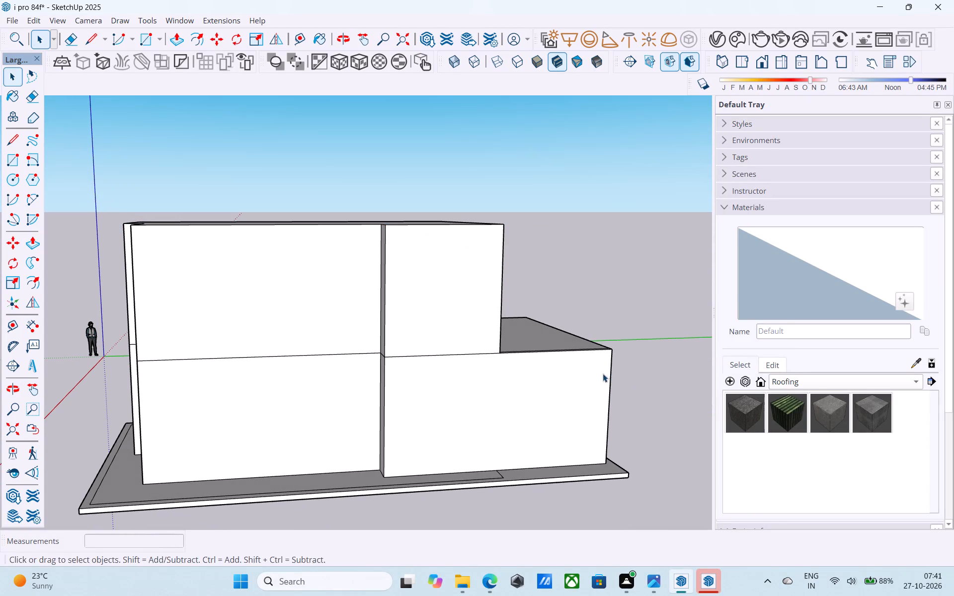
{"action": "middle_click_drag", "start_coordinate": [564, 372], "coordinate": [705, 376], "text": "shift"}
{"action": "middle_click_drag", "start_coordinate": [533, 336], "coordinate": [531, 339], "text": "shift"}
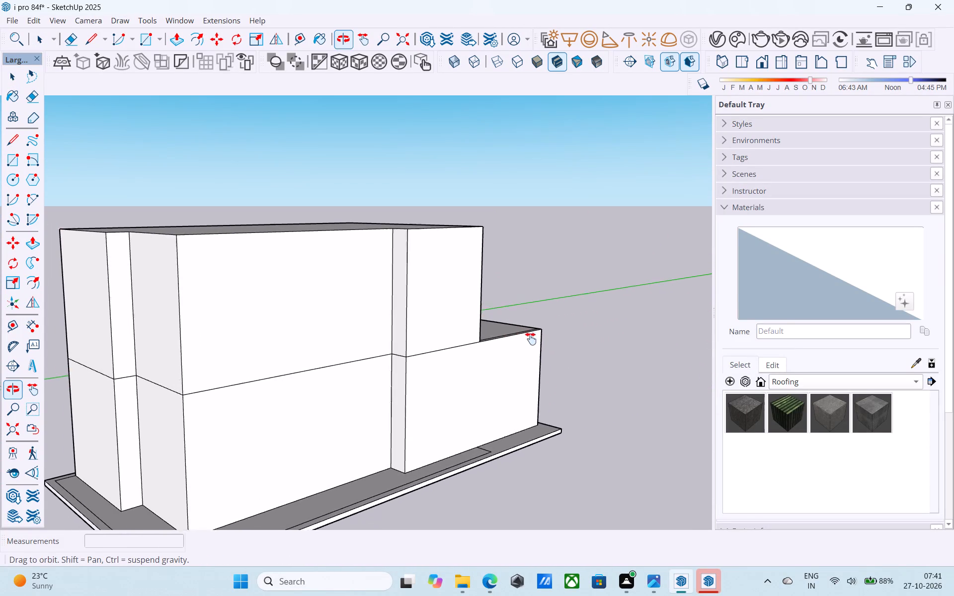
{"action": "middle_click_drag", "start_coordinate": [531, 339], "coordinate": [569, 339], "text": "shift"}
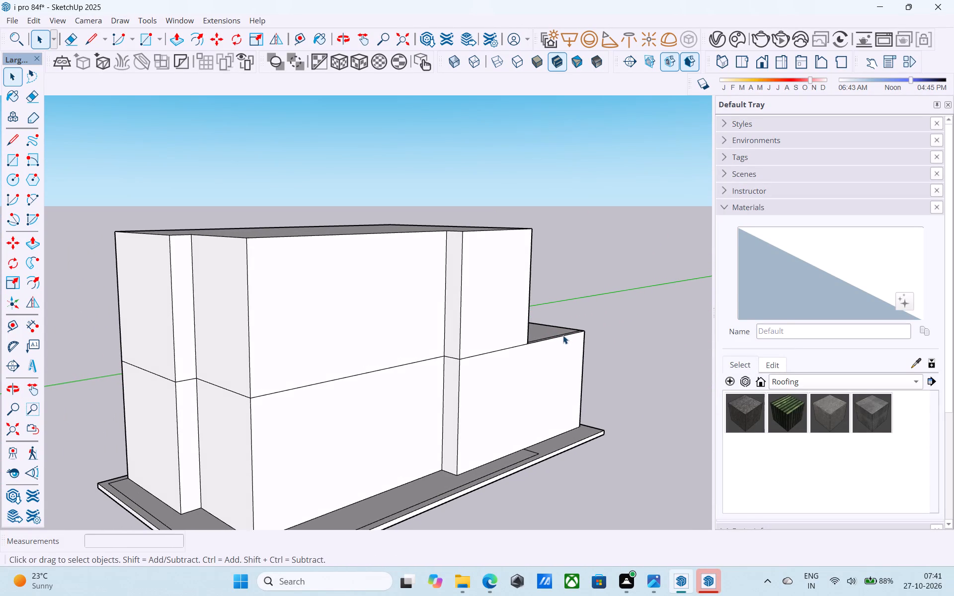
{"action": "middle_click_drag", "start_coordinate": [566, 347], "coordinate": [474, 359]}
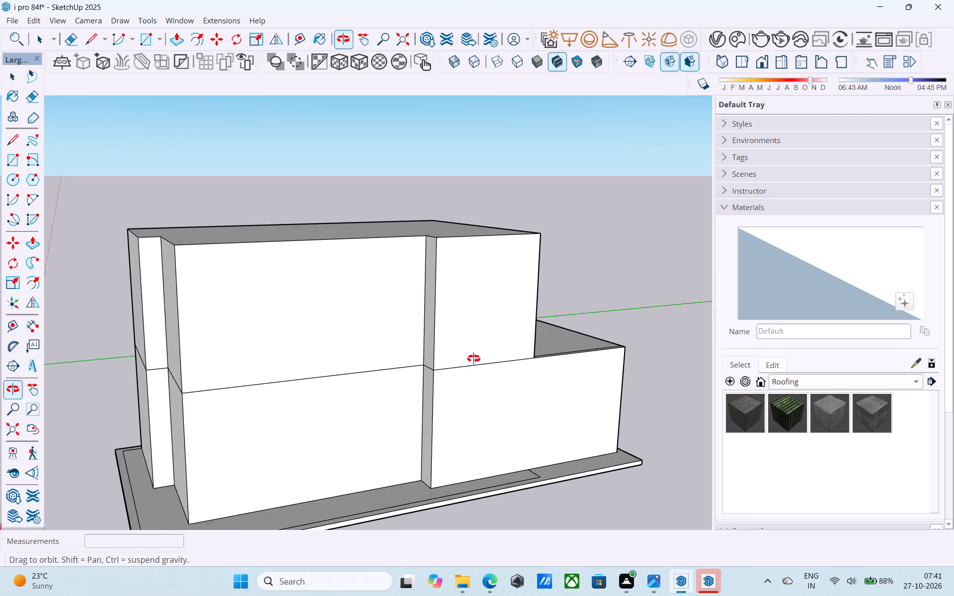
{"action": "middle_click_drag", "start_coordinate": [474, 359], "coordinate": [470, 357]}
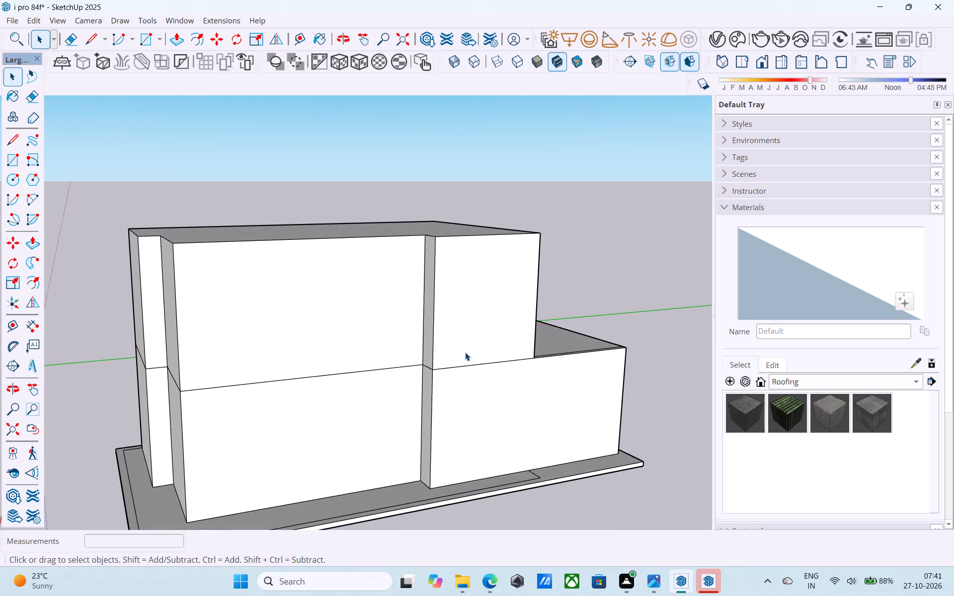
{"action": "scroll", "coordinate": [465, 352], "scroll_direction": "down", "scroll_amount": 3}
{"action": "middle_click_drag", "start_coordinate": [465, 352], "coordinate": [546, 340]}
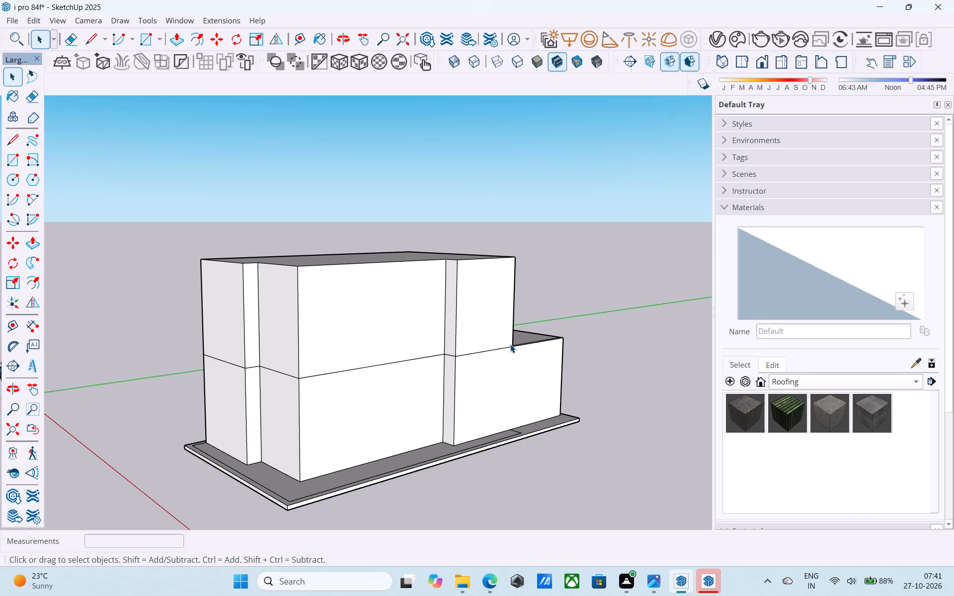
{"action": "middle_click_drag", "start_coordinate": [510, 344], "coordinate": [529, 330]}
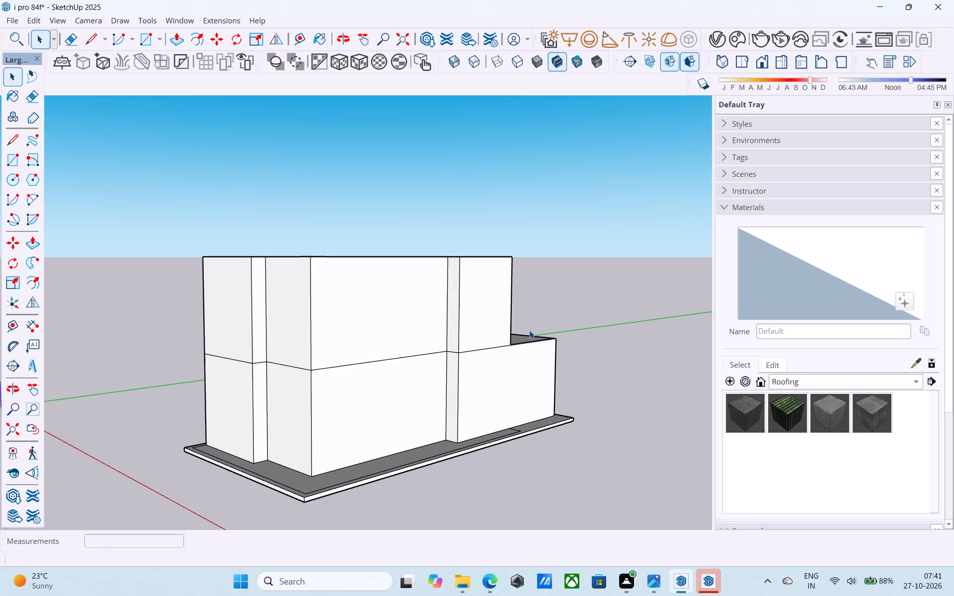
{"action": "scroll", "coordinate": [529, 330], "scroll_direction": "up", "scroll_amount": 5}
{"action": "scroll", "coordinate": [529, 330], "scroll_direction": "down", "scroll_amount": 6}
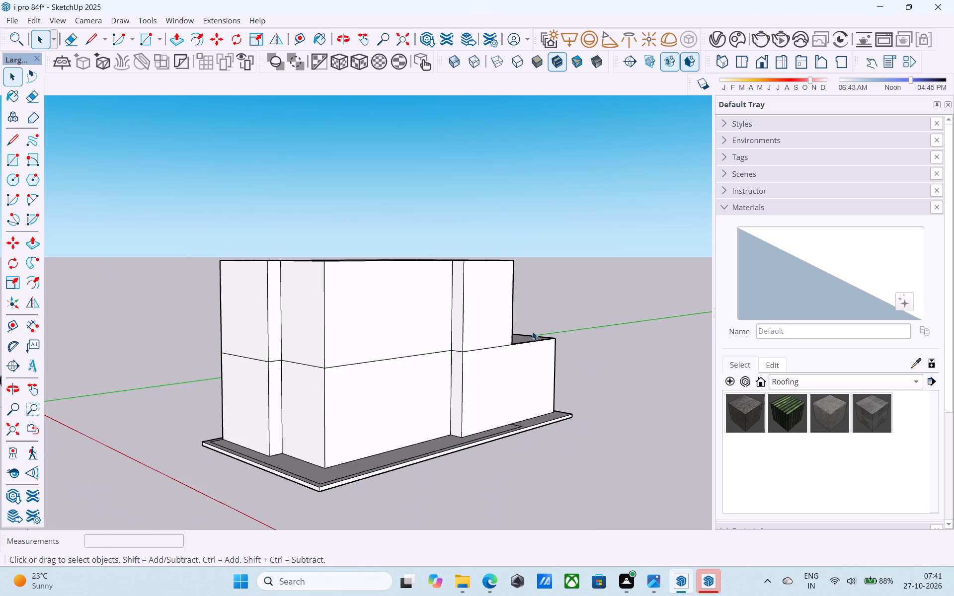
{"action": "middle_click_drag", "start_coordinate": [343, 368], "coordinate": [690, 385]}
{"action": "middle_click_drag", "start_coordinate": [604, 404], "coordinate": [314, 396]}
{"action": "middle_click_drag", "start_coordinate": [494, 362], "coordinate": [492, 362]}
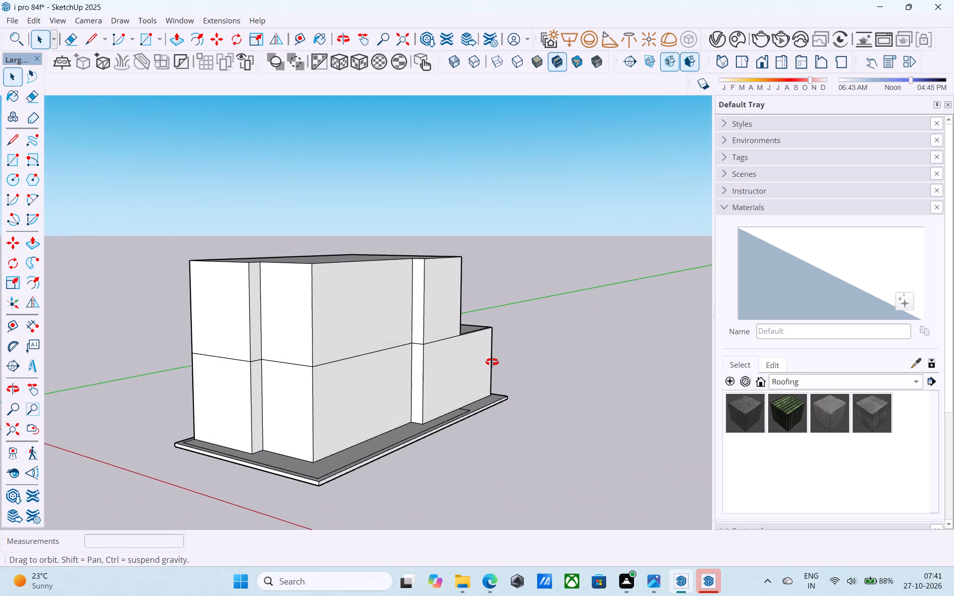
Undo the lower storey's projection, the base slab extension and the openings on the short side, back to two closed storey blocks.
{"action": "middle_click_drag", "start_coordinate": [492, 362], "coordinate": [298, 367]}
{"action": "scroll", "coordinate": [302, 367], "scroll_direction": "up", "scroll_amount": 1}
{"action": "middle_click_drag", "start_coordinate": [431, 342], "coordinate": [113, 362]}
{"action": "middle_click_drag", "start_coordinate": [456, 327], "coordinate": [485, 324]}
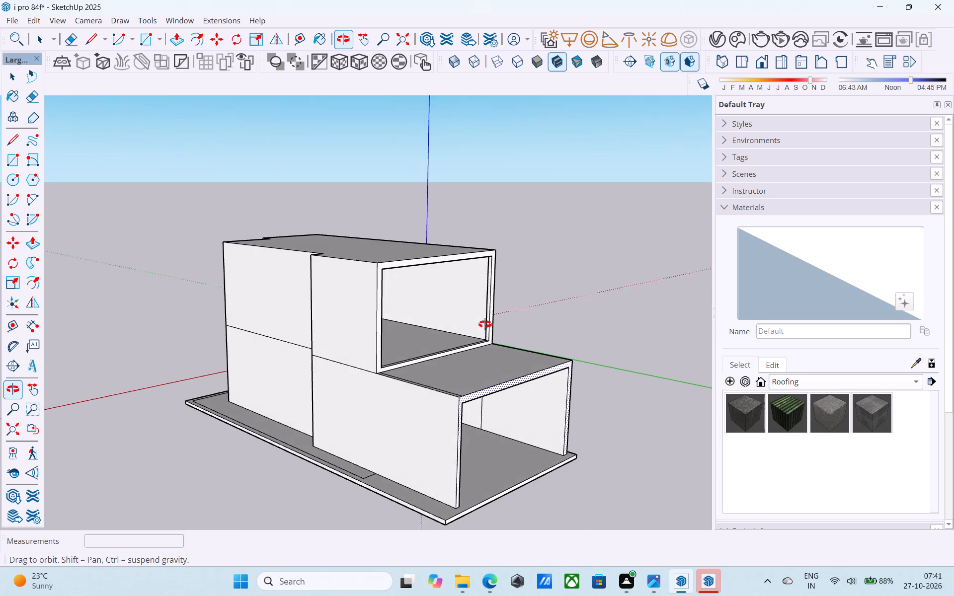
{"action": "middle_click_drag", "start_coordinate": [485, 324], "coordinate": [447, 324]}
{"action": "key", "text": "ctrl+z"}
{"action": "key", "text": "ctrl+z"}
{"action": "key", "text": "ctrl+z"}
{"action": "key", "text": "ctrl+z"}
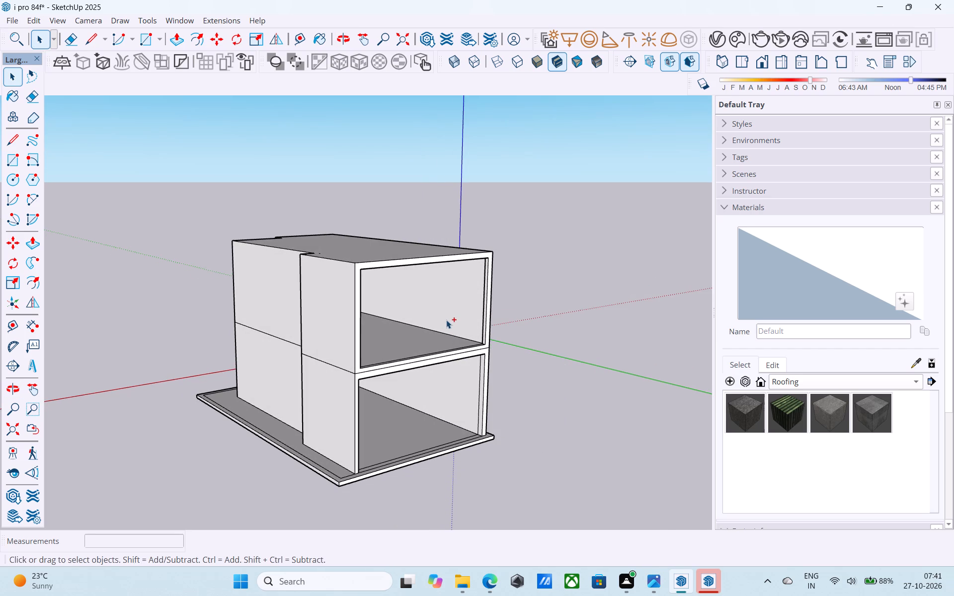
{"action": "key", "text": "ctrl+z"}
{"action": "key", "text": "ctrl+z"}
{"action": "key", "text": "ctrl+z"}
{"action": "key", "text": "ctrl+z"}
{"action": "key", "text": "ctrl+z"}
{"action": "key", "text": "ctrl+z"}
{"action": "key", "text": "ctrl+z"}
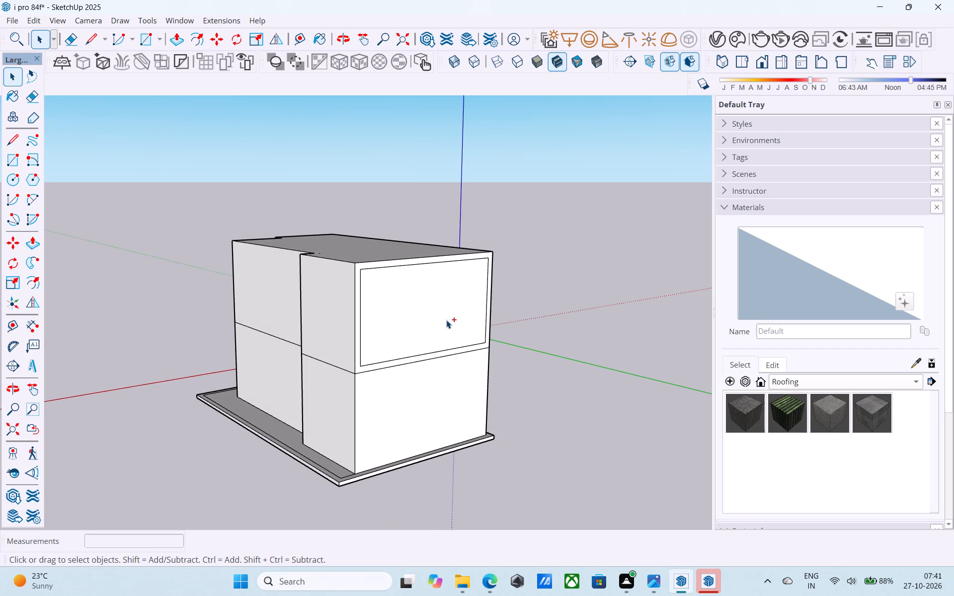
{"action": "key", "text": "space"}
Save the model.
{"action": "key", "text": "ctrl+s"}
Offset the upper storey's stepped roof outline 6" inward.
{"action": "middle_click_drag", "start_coordinate": [383, 342], "coordinate": [387, 341]}
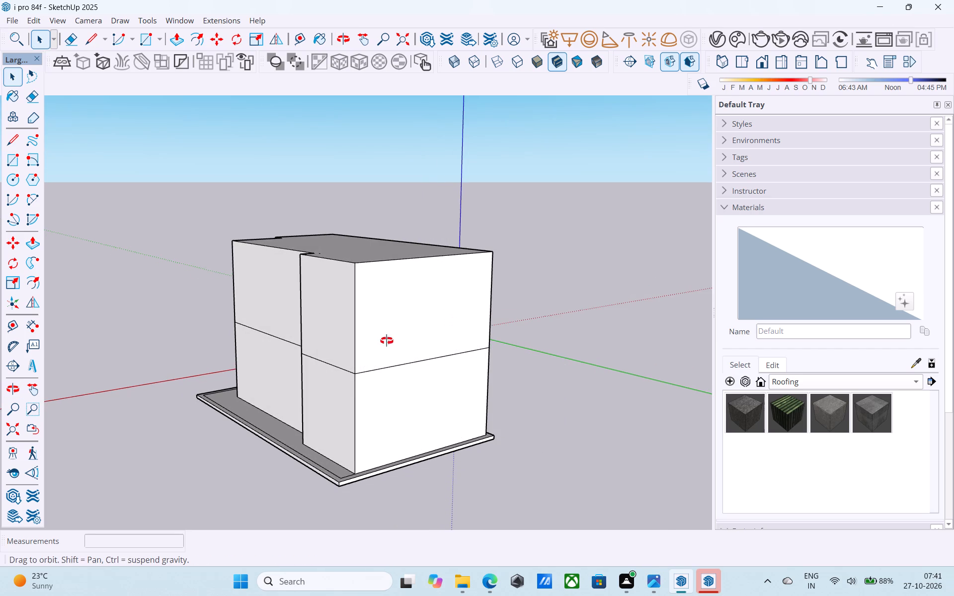
{"action": "middle_click_drag", "start_coordinate": [387, 341], "coordinate": [616, 330]}
{"action": "middle_click_drag", "start_coordinate": [406, 338], "coordinate": [569, 339], "text": "shift"}
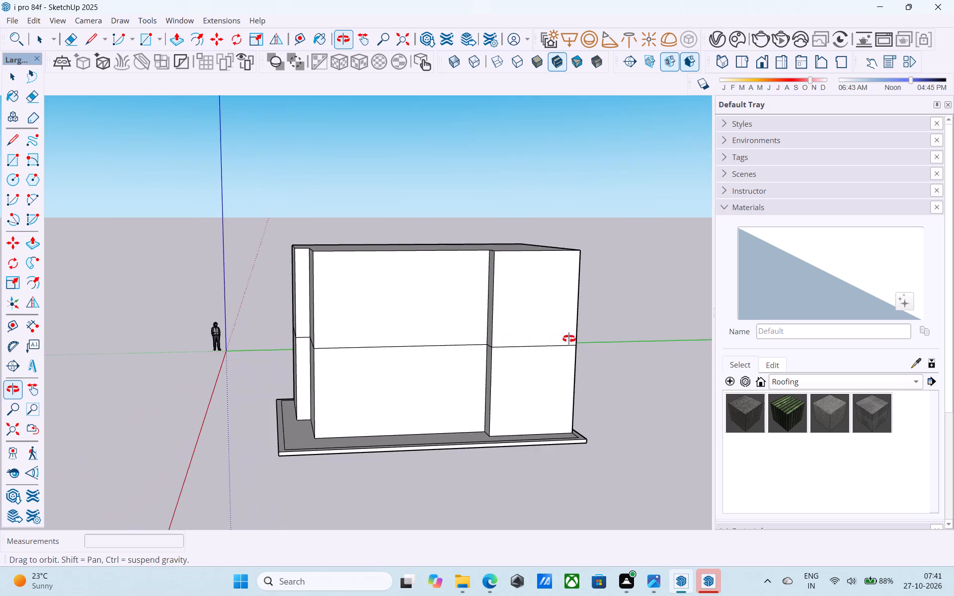
{"action": "middle_click_drag", "start_coordinate": [569, 339], "coordinate": [581, 335], "text": "shift"}
{"action": "middle_click_drag", "start_coordinate": [560, 379], "coordinate": [570, 410], "text": "shift"}
{"action": "middle_click_drag", "start_coordinate": [493, 302], "coordinate": [526, 404]}
{"action": "scroll", "coordinate": [507, 333], "scroll_direction": "up", "scroll_amount": 1}
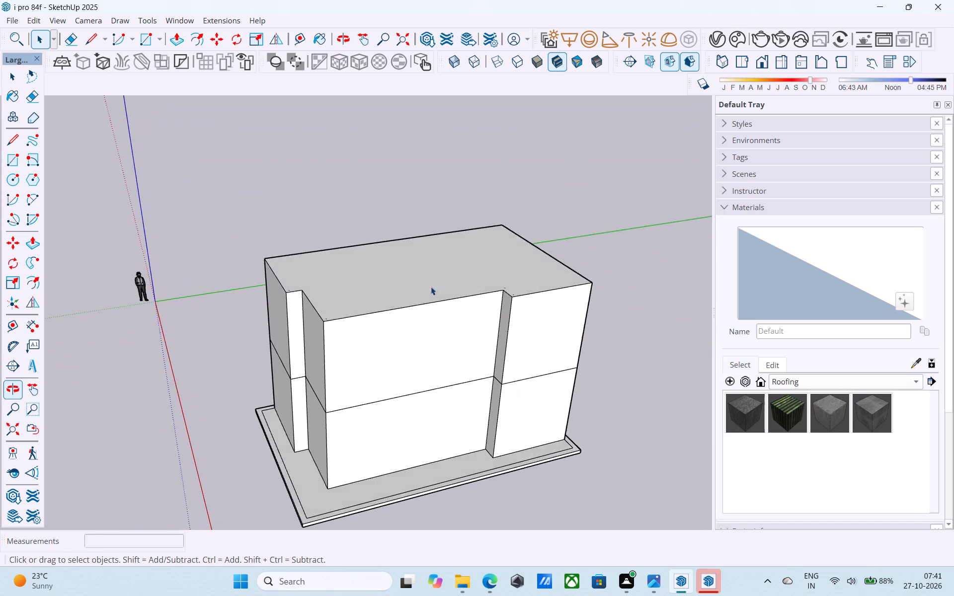
{"action": "scroll", "coordinate": [429, 285], "scroll_direction": "up", "scroll_amount": 4}
{"action": "left_click", "coordinate": [418, 283]}
{"action": "middle_click_drag", "start_coordinate": [427, 284], "coordinate": [397, 277], "text": "shift"}
{"action": "scroll", "coordinate": [397, 277], "scroll_direction": "up", "scroll_amount": 1, "text": "shift"}
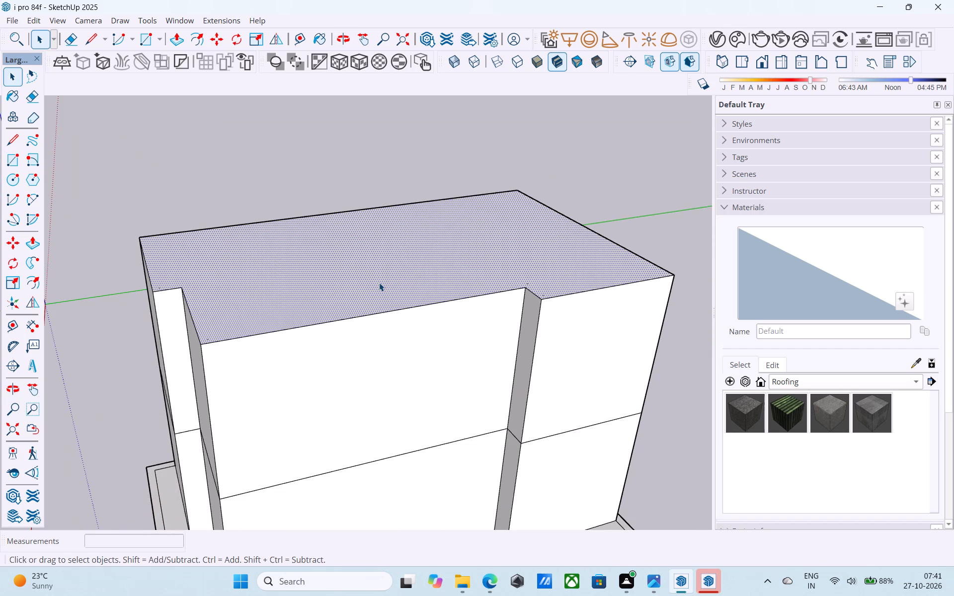
{"action": "scroll", "coordinate": [379, 283], "scroll_direction": "up", "scroll_amount": 1}
{"action": "scroll", "coordinate": [379, 283], "scroll_direction": "down", "scroll_amount": 3}
{"action": "middle_click_drag", "start_coordinate": [379, 283], "coordinate": [376, 284]}
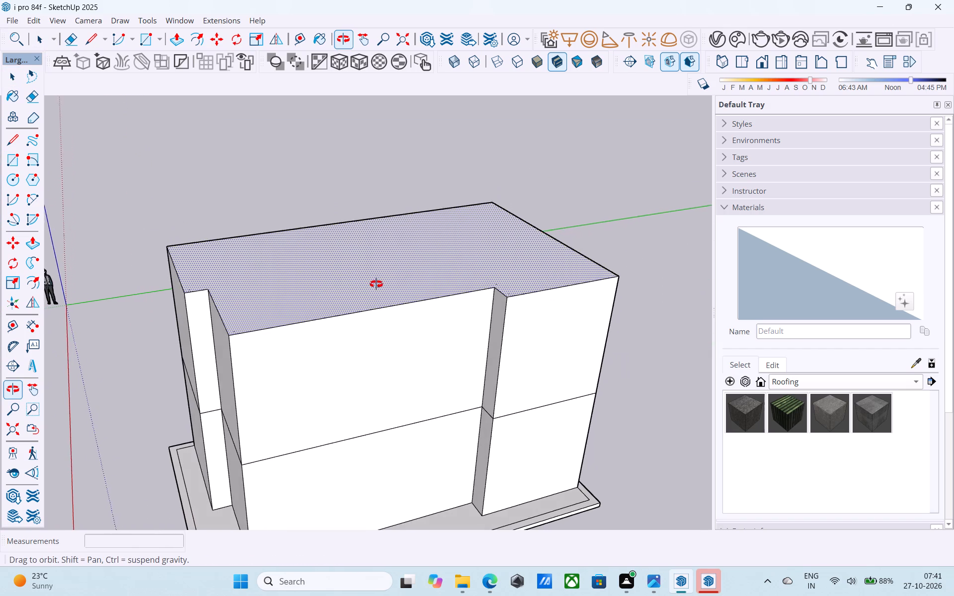
{"action": "middle_click_drag", "start_coordinate": [376, 284], "coordinate": [382, 288]}
{"action": "scroll", "coordinate": [382, 288], "scroll_direction": "up", "scroll_amount": 1}
{"action": "type", "text": "sf"}
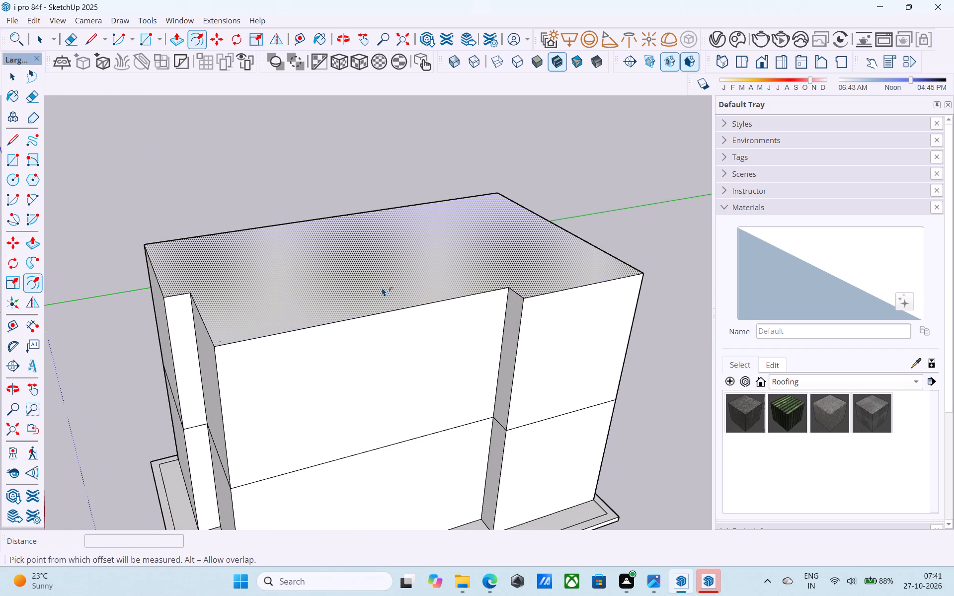
{"action": "key", "text": "space"}
{"action": "left_click", "coordinate": [382, 288]}
{"action": "key", "text": "f"}
{"action": "left_click", "coordinate": [382, 288]}
{"action": "key", "text": "6"}
{"action": "key", "text": "shift+quotedbl"}
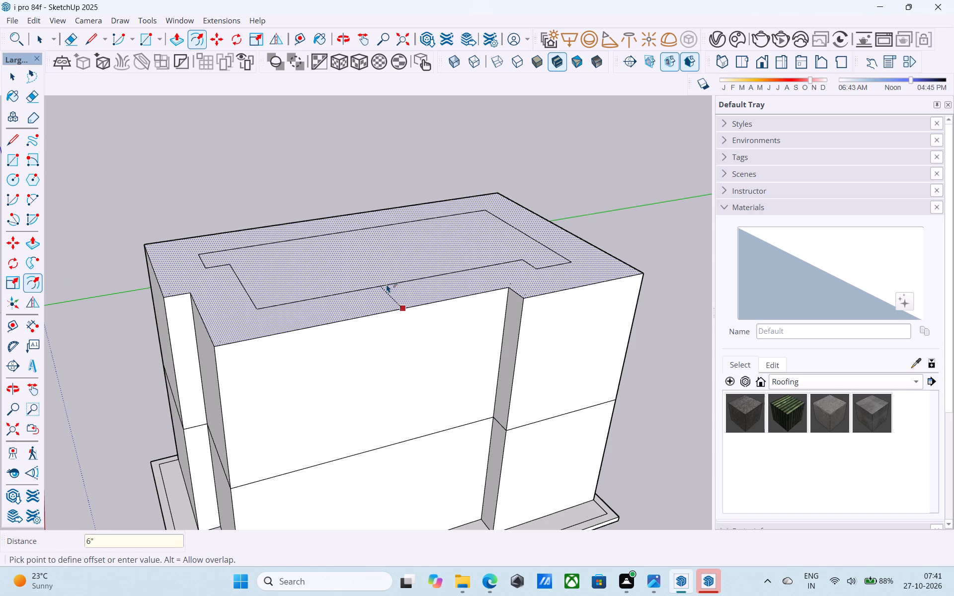
{"action": "key", "text": "Return"}
{"action": "key", "text": "space"}
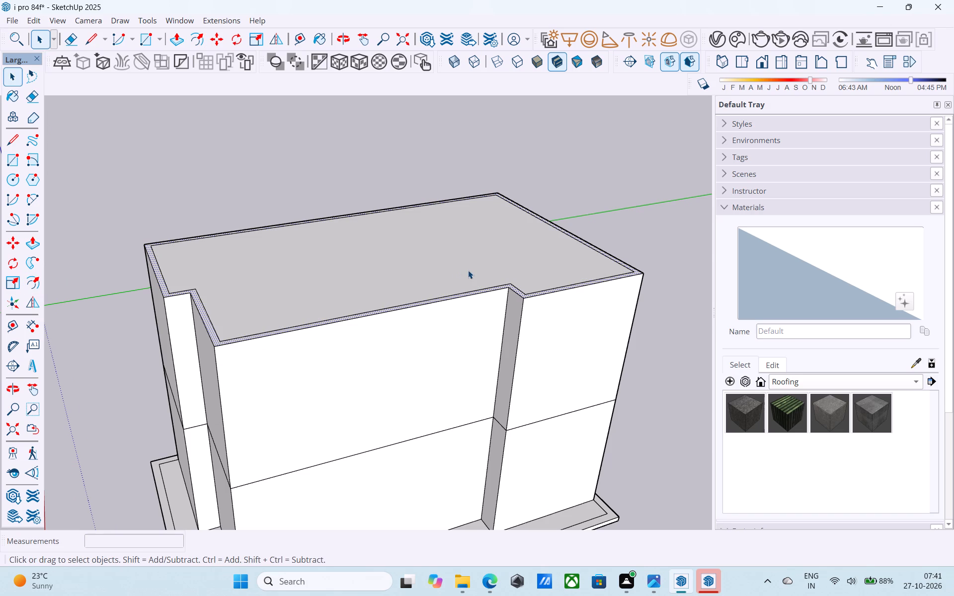
Draw a 6" wide closed strip about 6' 5" long on the roof, extending the perimeter band inward from the long side's step.
{"action": "key", "text": "l"}
{"action": "scroll", "coordinate": [501, 276], "scroll_direction": "up", "scroll_amount": 7}
{"action": "left_click", "coordinate": [516, 303]}
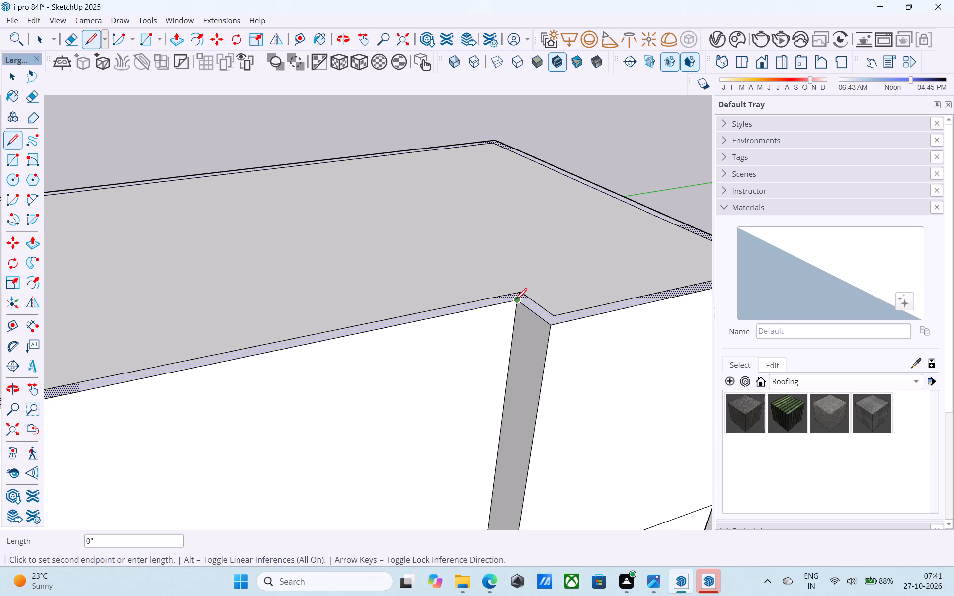
{"action": "left_click", "coordinate": [507, 294]}
{"action": "left_click", "coordinate": [507, 296]}
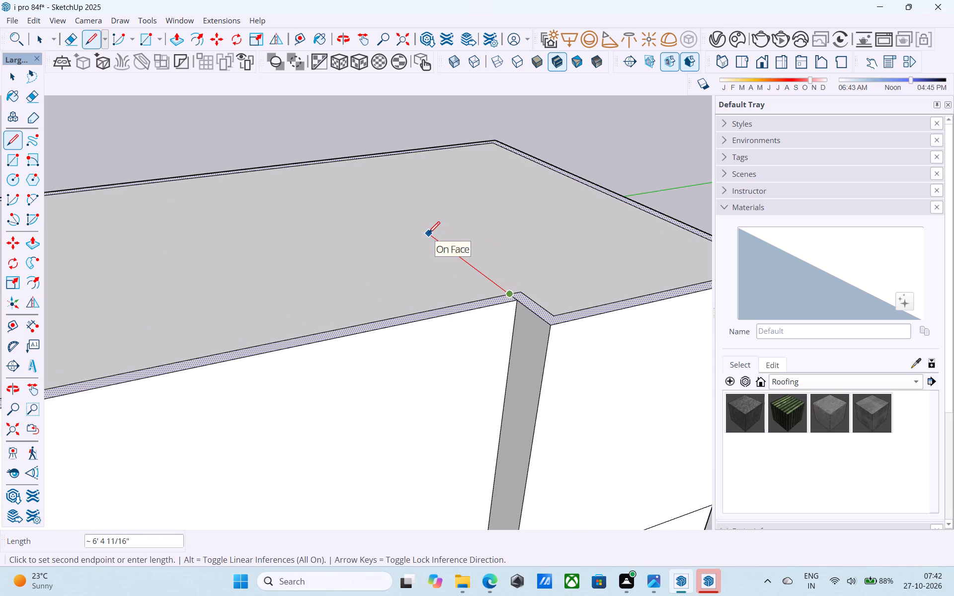
{"action": "left_click", "coordinate": [428, 234]}
{"action": "key", "text": "l"}
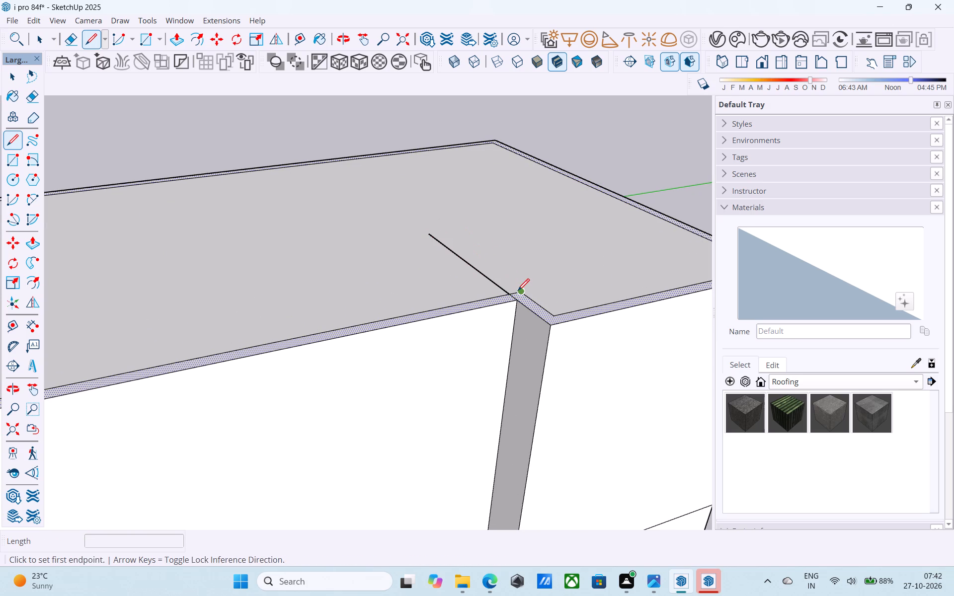
{"action": "left_click", "coordinate": [518, 292]}
{"action": "left_click", "coordinate": [442, 227]}
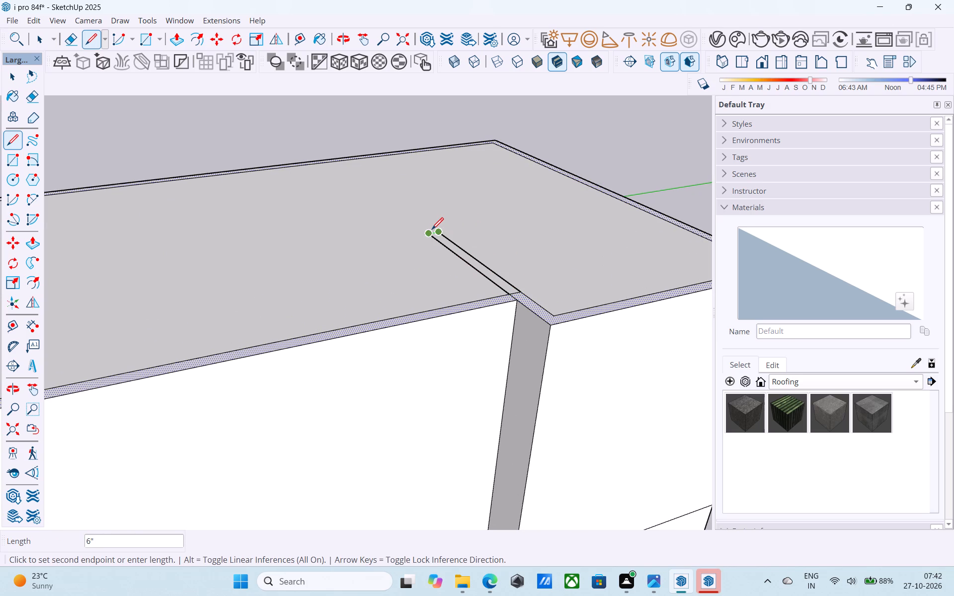
{"action": "left_click", "coordinate": [432, 230]}
{"action": "key", "text": "space"}
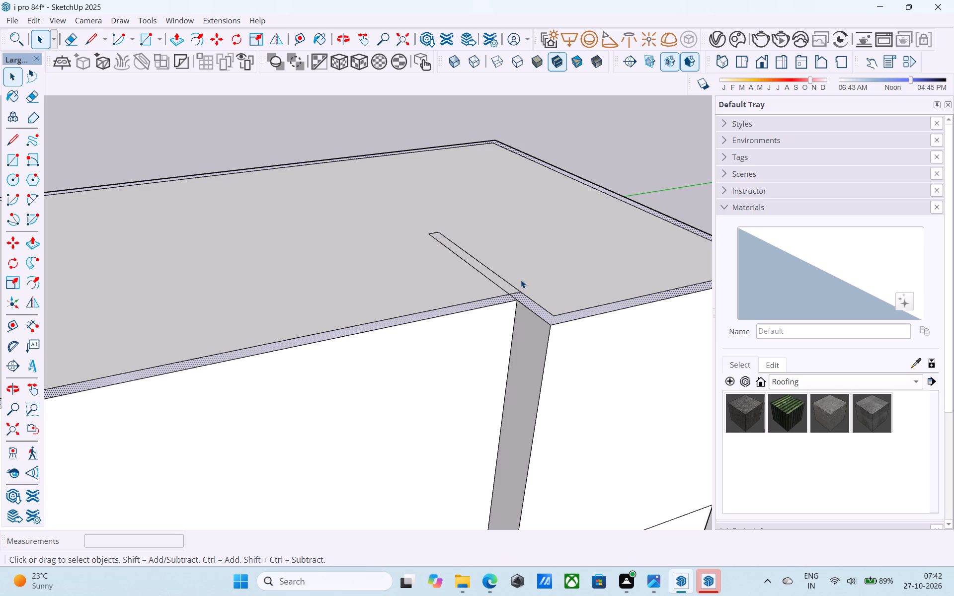
Erase the short edges separating the new roof strip from the perimeter band.
{"action": "key", "text": "e"}
{"action": "scroll", "coordinate": [521, 280], "scroll_direction": "up", "scroll_amount": 8}
{"action": "left_click_drag", "start_coordinate": [510, 311], "coordinate": [504, 308]}
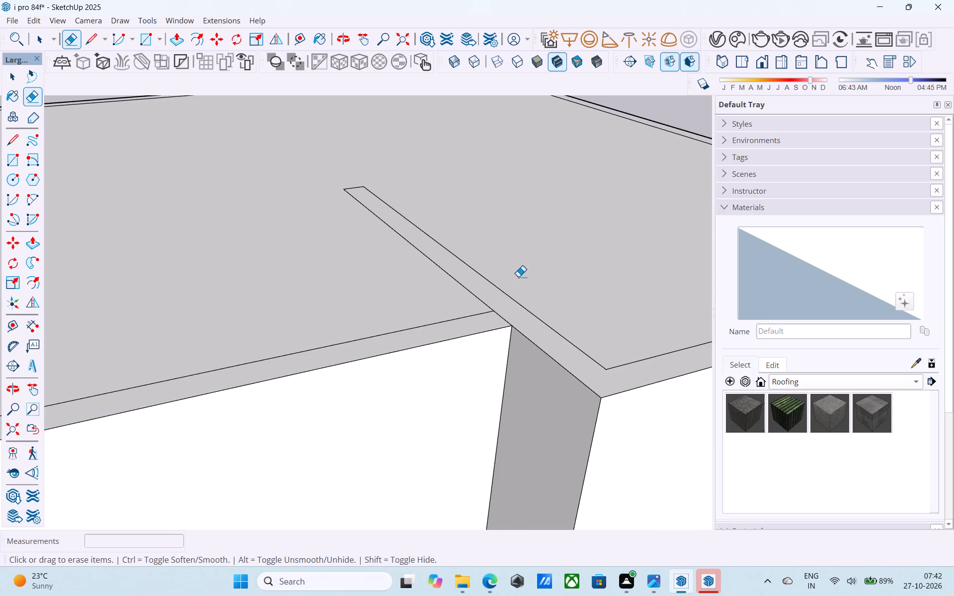
Push/Pull the roof's 6" perimeter band and its inward strip up 3' as a parapet wall.
{"action": "scroll", "coordinate": [530, 270], "scroll_direction": "down", "scroll_amount": 18}
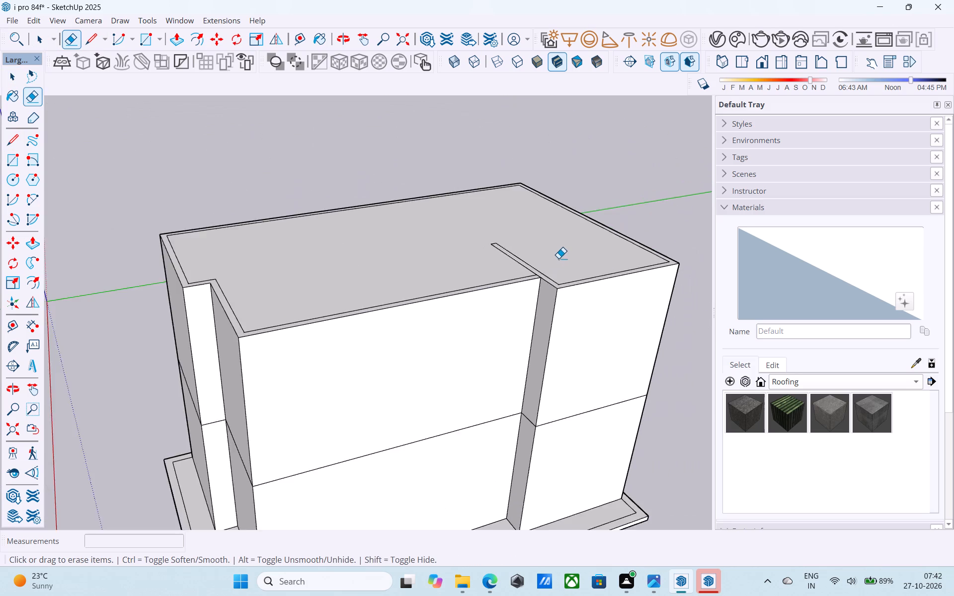
{"action": "scroll", "coordinate": [558, 258], "scroll_direction": "down", "scroll_amount": 3}
{"action": "middle_click_drag", "start_coordinate": [453, 322], "coordinate": [453, 379]}
{"action": "scroll", "coordinate": [402, 326], "scroll_direction": "up", "scroll_amount": 10}
{"action": "key", "text": "space"}
{"action": "left_click", "coordinate": [358, 338]}
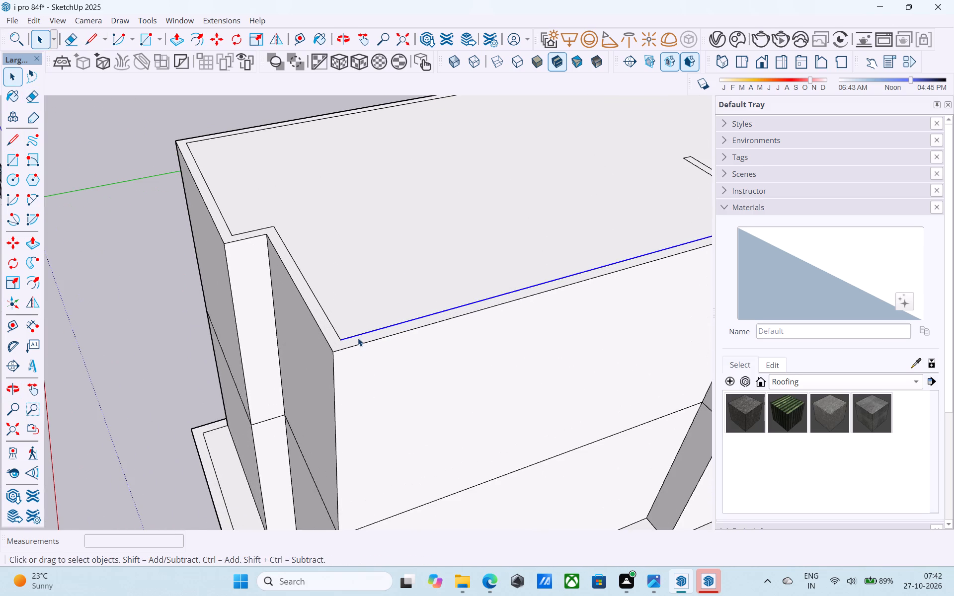
{"action": "left_click", "coordinate": [359, 343]}
{"action": "left_click", "coordinate": [356, 341]}
{"action": "key", "text": "p"}
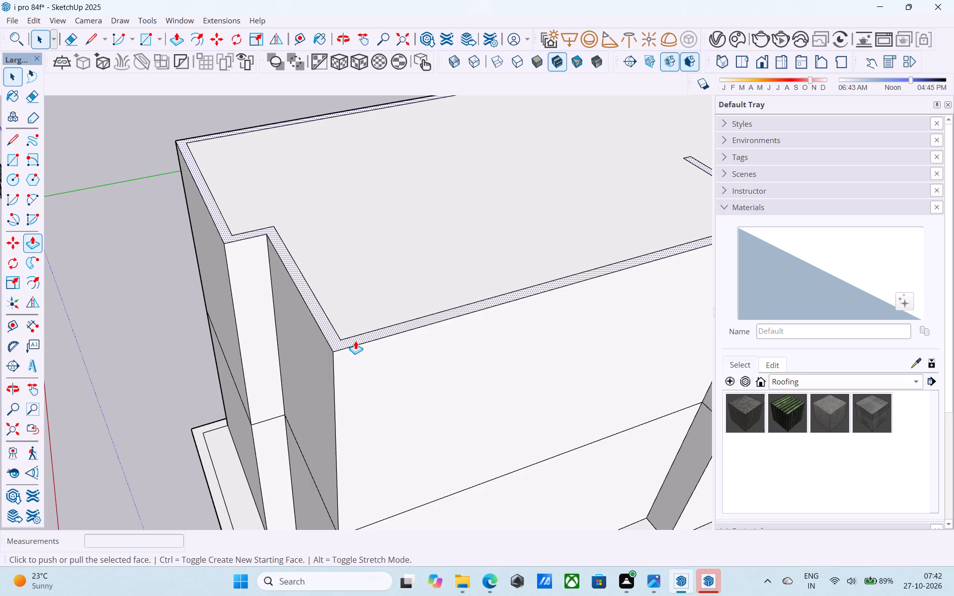
{"action": "left_click", "coordinate": [355, 341]}
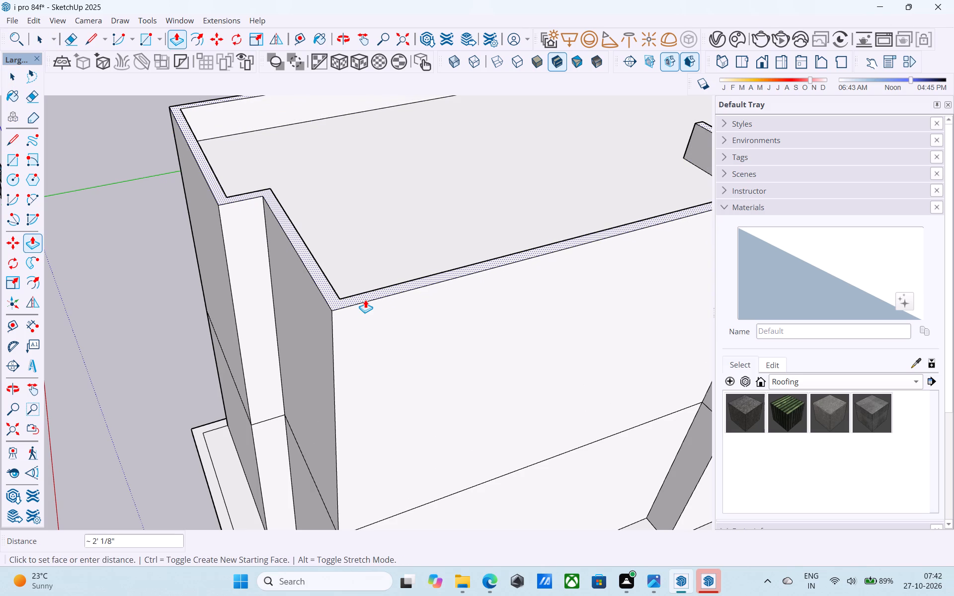
{"action": "type", "text": "3'"}
{"action": "key", "text": "Return"}
{"action": "key", "text": "space"}
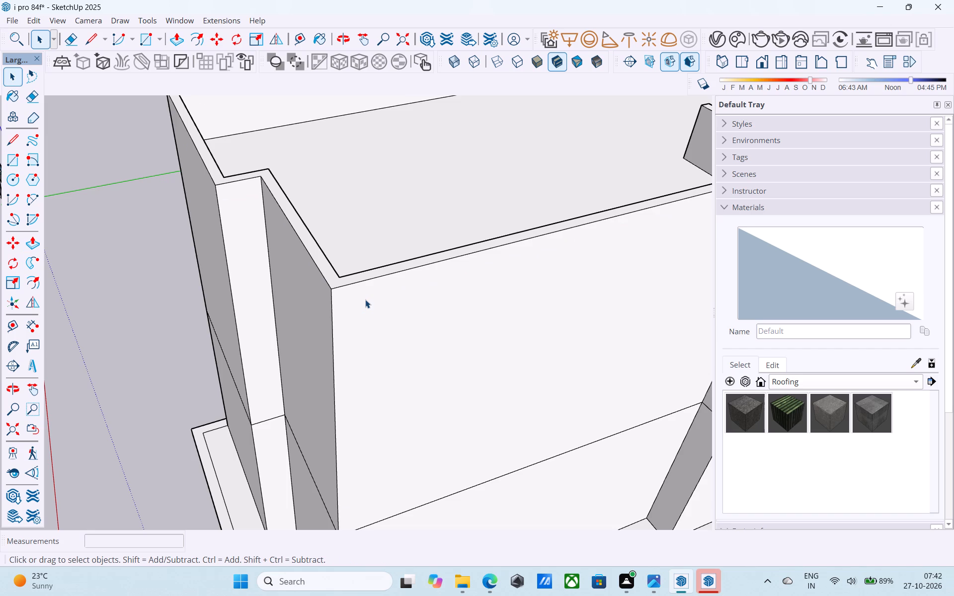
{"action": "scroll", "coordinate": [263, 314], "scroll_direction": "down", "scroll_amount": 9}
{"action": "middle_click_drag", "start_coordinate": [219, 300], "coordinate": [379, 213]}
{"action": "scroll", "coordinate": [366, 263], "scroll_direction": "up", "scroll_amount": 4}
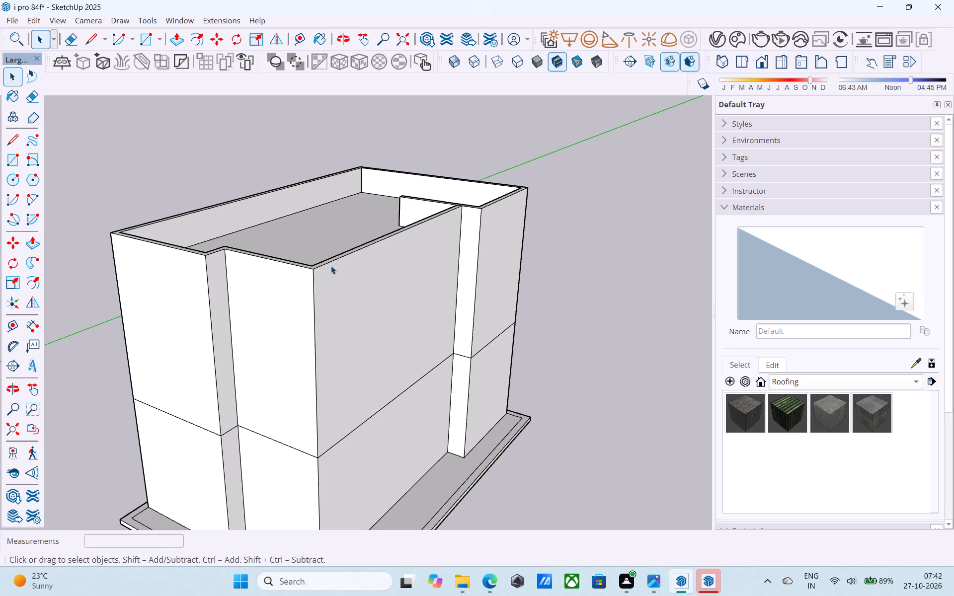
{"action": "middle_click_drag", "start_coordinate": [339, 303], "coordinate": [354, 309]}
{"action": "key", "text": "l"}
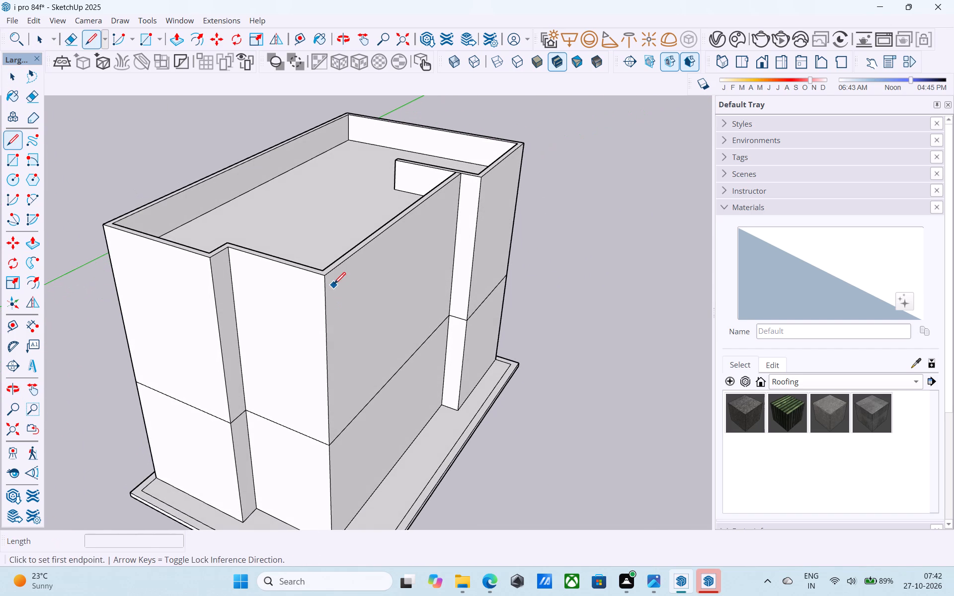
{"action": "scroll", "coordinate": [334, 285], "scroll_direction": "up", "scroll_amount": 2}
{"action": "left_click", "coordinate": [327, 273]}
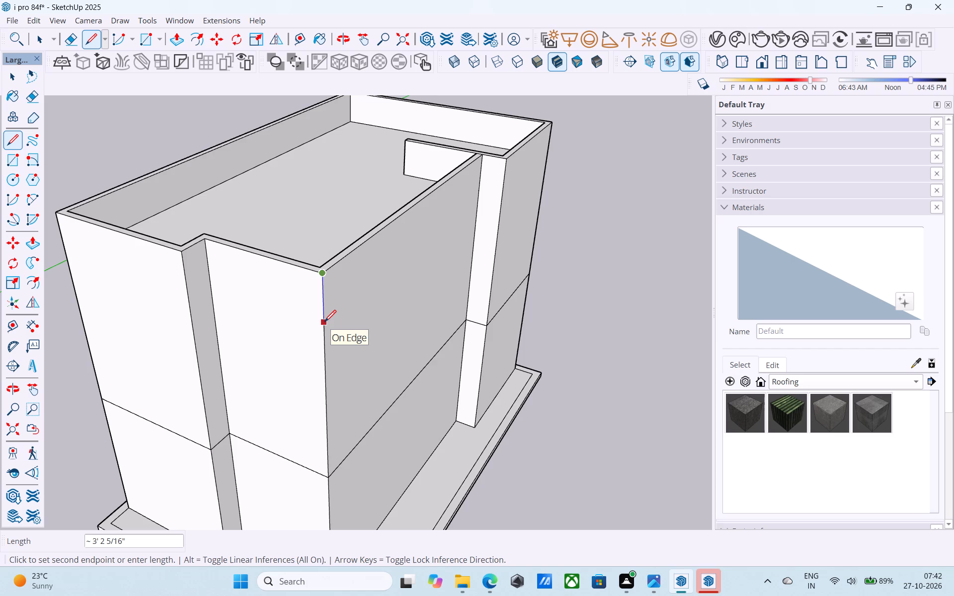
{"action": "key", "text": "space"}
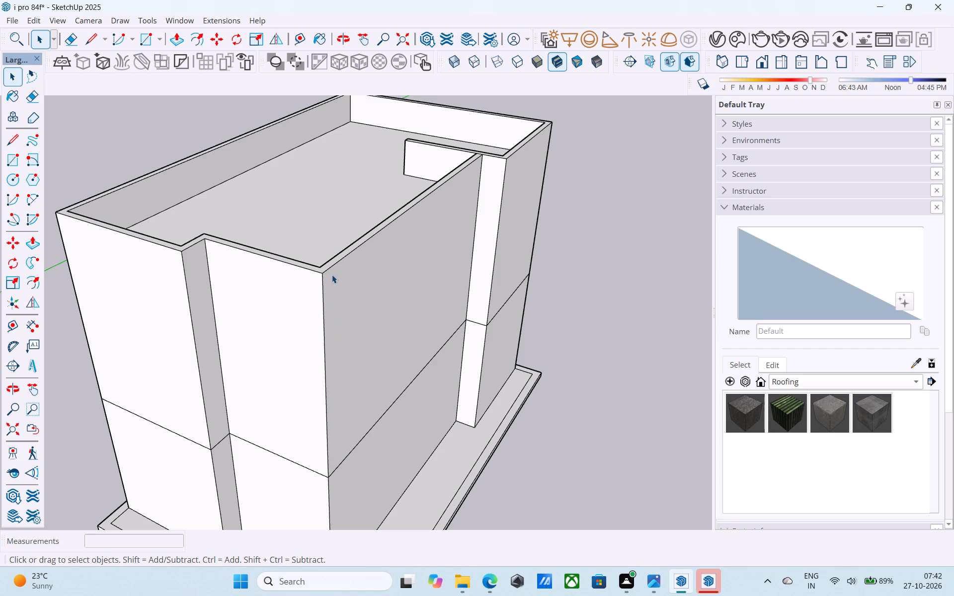
Copy the parapet's outer top edge on the projecting part of the long wall 3' downward.
{"action": "left_click", "coordinate": [329, 267]}
{"action": "key", "text": "m"}
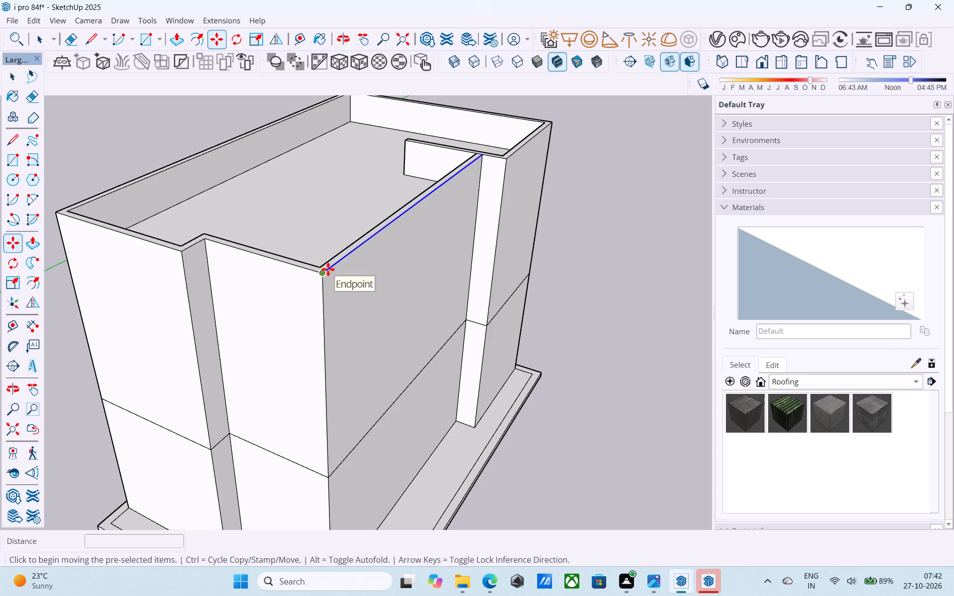
{"action": "left_click", "coordinate": [322, 272]}
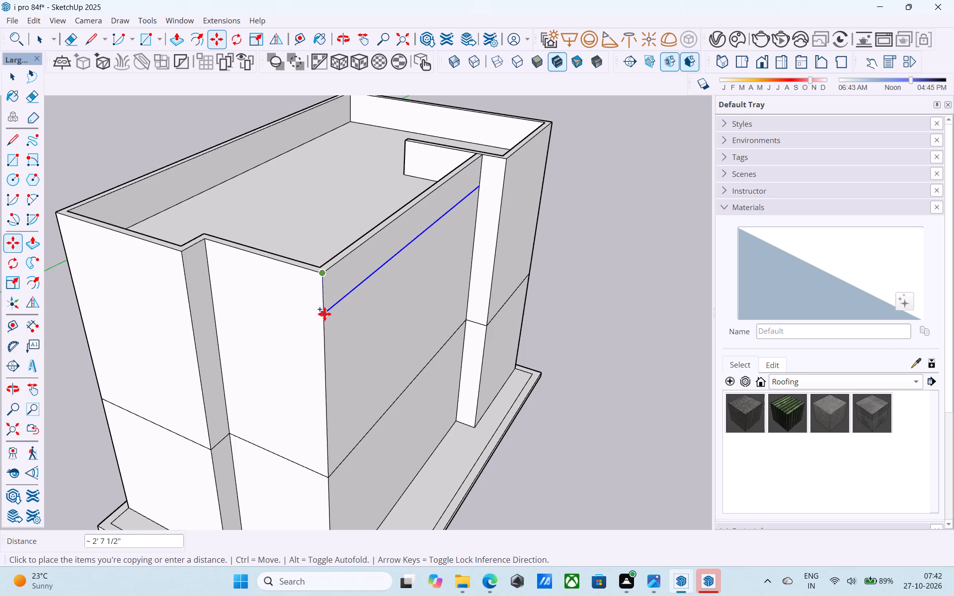
{"action": "type", "text": "3'"}
{"action": "key", "text": "Return"}
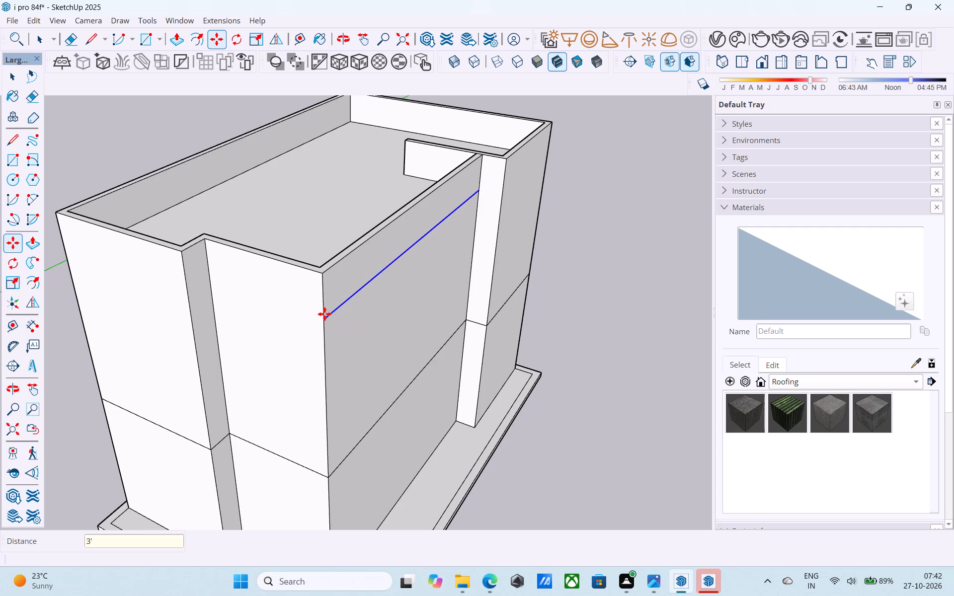
Draw lines 3' below the parapet top across the stepped short side, from the copied edge over the 8' 6" face and return to the corner.
{"action": "key", "text": "l"}
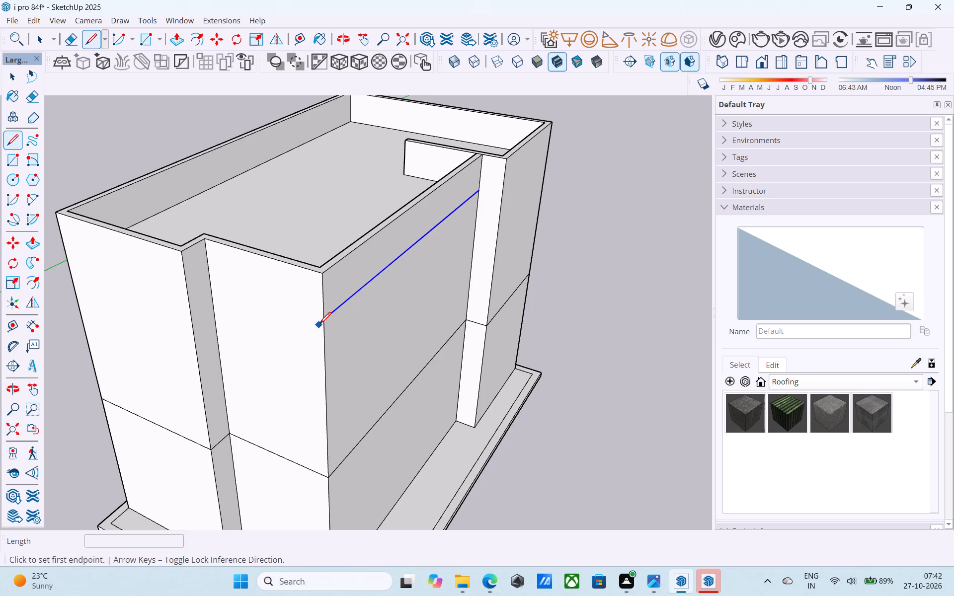
{"action": "left_click", "coordinate": [321, 321]}
{"action": "left_click", "coordinate": [207, 285]}
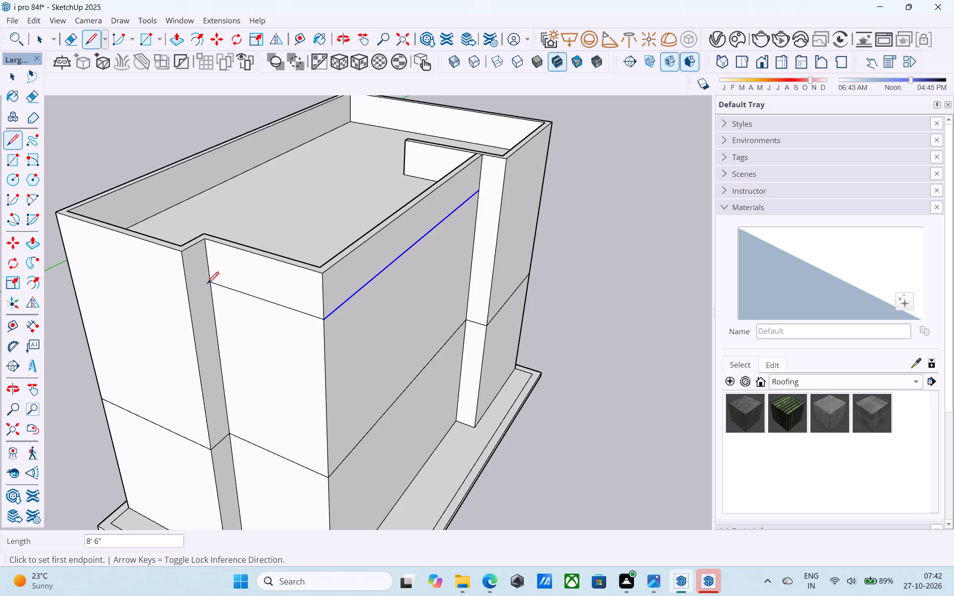
{"action": "left_click", "coordinate": [210, 281]}
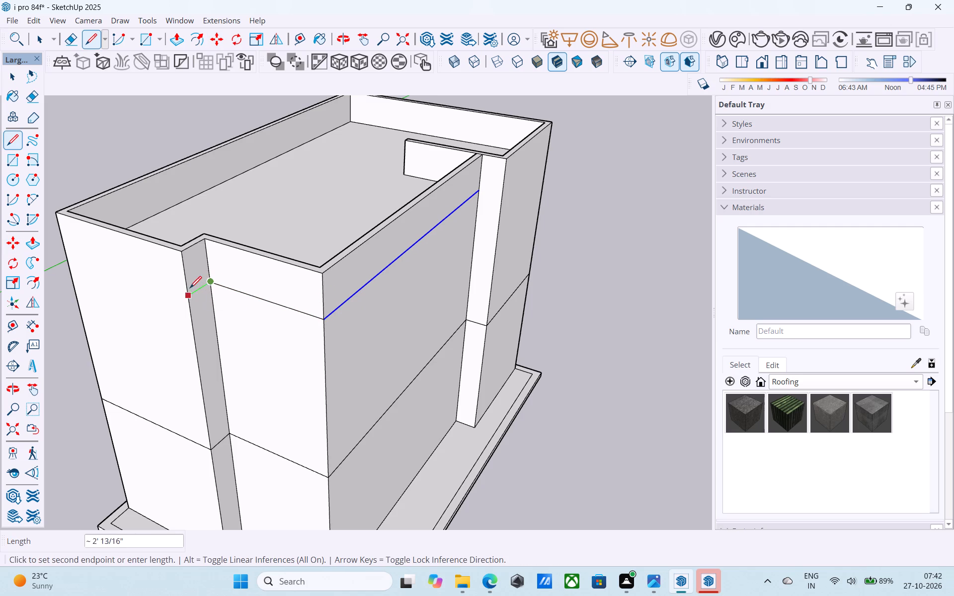
{"action": "left_click", "coordinate": [190, 296]}
{"action": "left_click", "coordinate": [189, 298]}
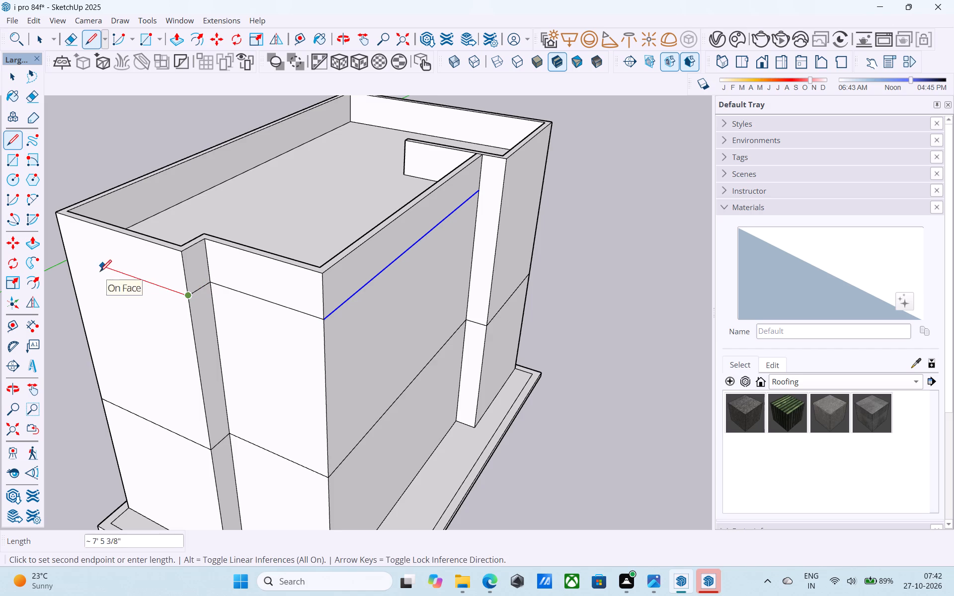
{"action": "middle_click_drag", "start_coordinate": [100, 273], "coordinate": [499, 299], "text": "shift"}
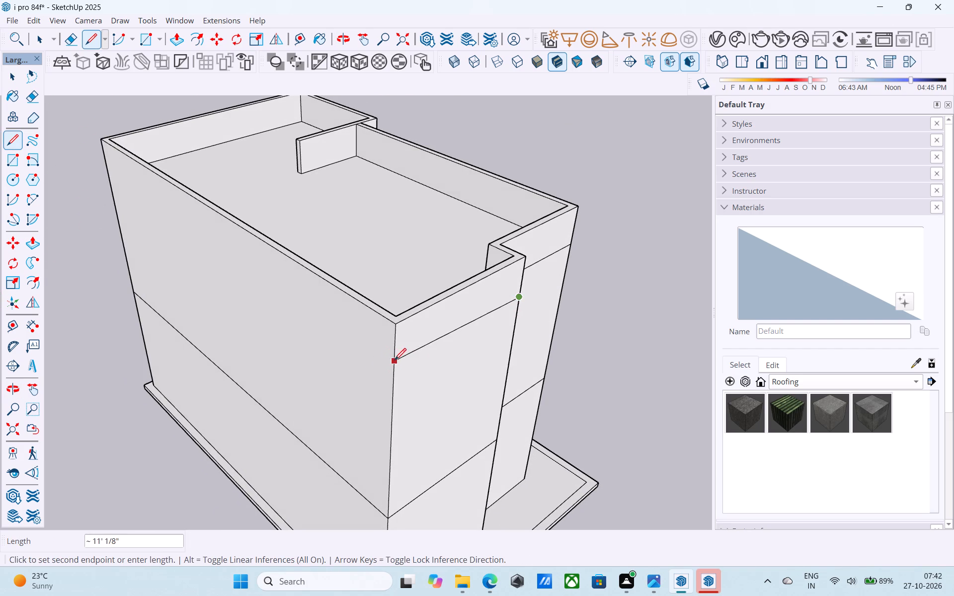
{"action": "left_click", "coordinate": [394, 367]}
Continue the line 3' below the parapet top along the plain long wall and across the opposite 21' 6" short wall.
{"action": "left_click", "coordinate": [392, 371]}
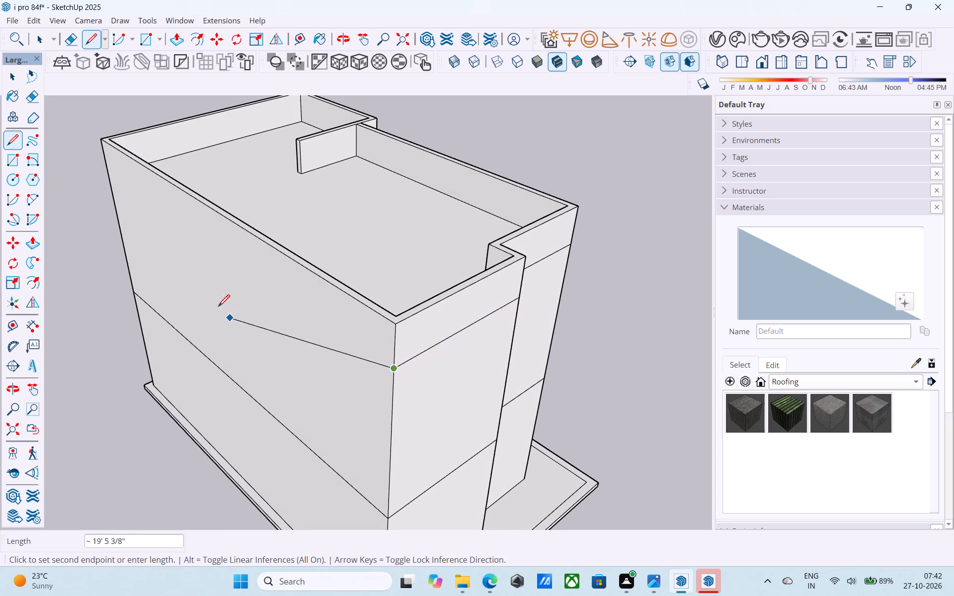
{"action": "middle_click_drag", "start_coordinate": [211, 298], "coordinate": [743, 277], "text": "shift"}
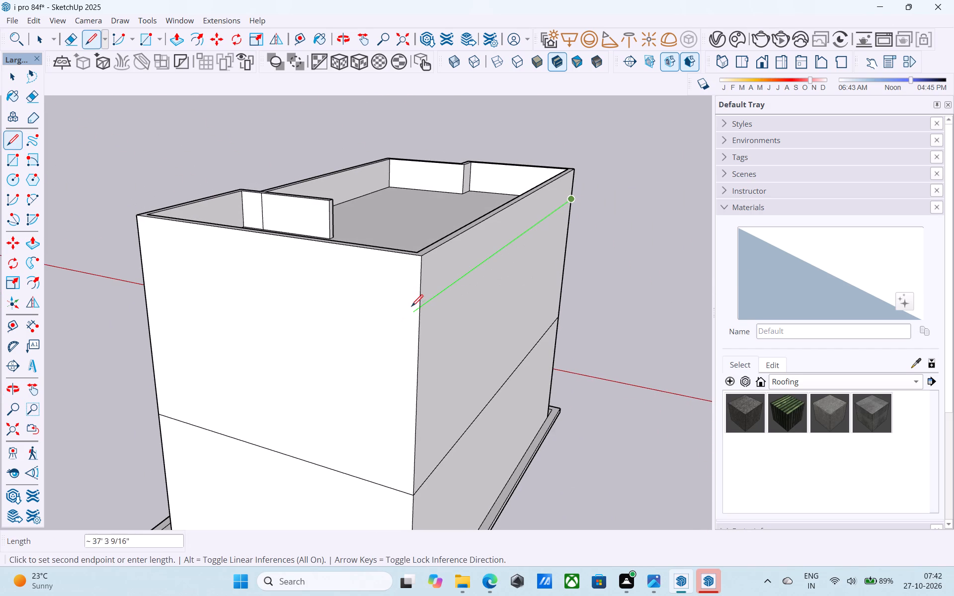
{"action": "left_click", "coordinate": [418, 310]}
{"action": "left_click", "coordinate": [416, 310]}
{"action": "middle_click_drag", "start_coordinate": [158, 258], "coordinate": [377, 267]}
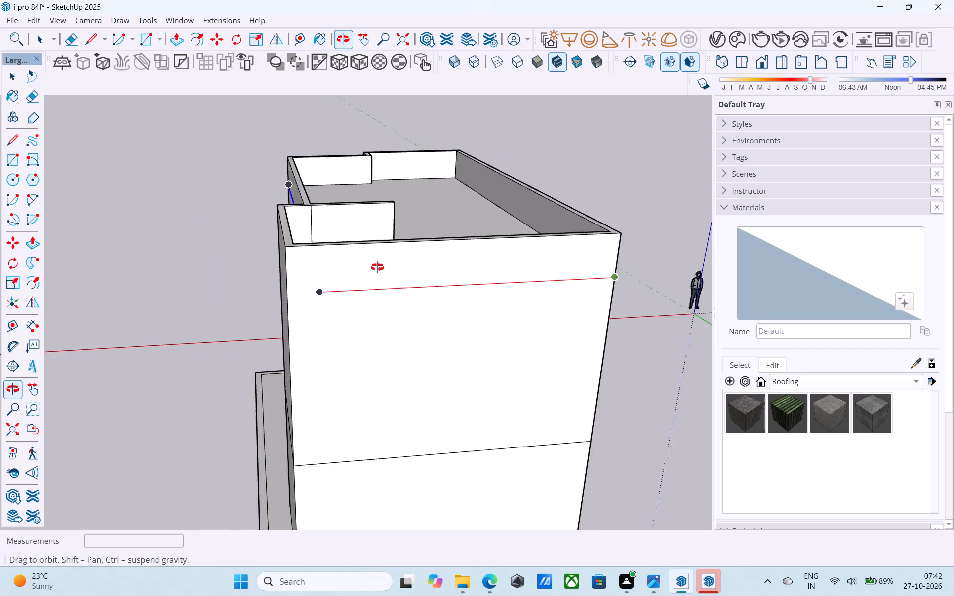
{"action": "middle_click_drag", "start_coordinate": [377, 267], "coordinate": [408, 269]}
{"action": "left_click", "coordinate": [366, 304]}
Close the line around the building across the stepped long wall's narrow end face and its 2' return.
{"action": "left_click", "coordinate": [363, 304]}
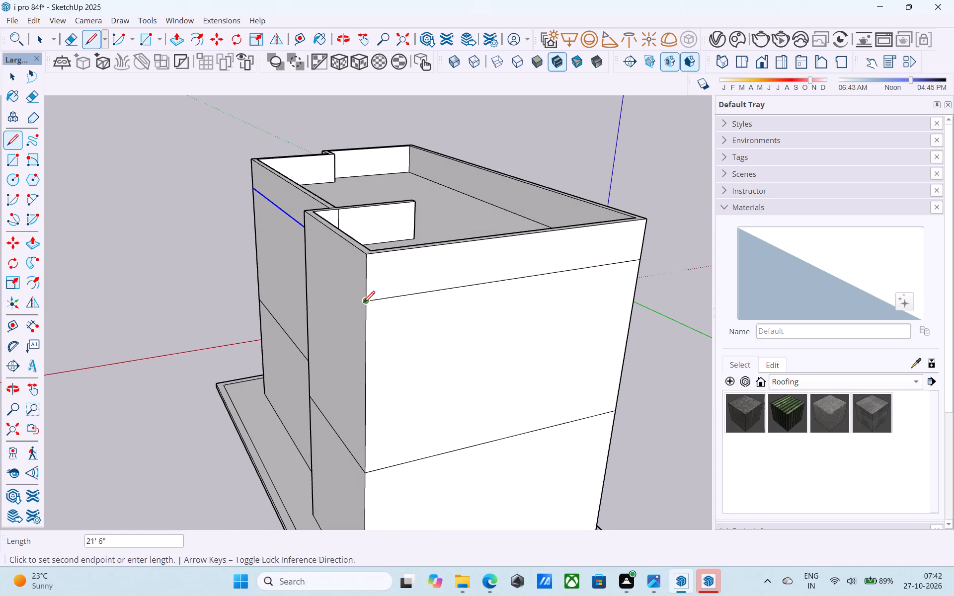
{"action": "middle_click_drag", "start_coordinate": [280, 263], "coordinate": [522, 322]}
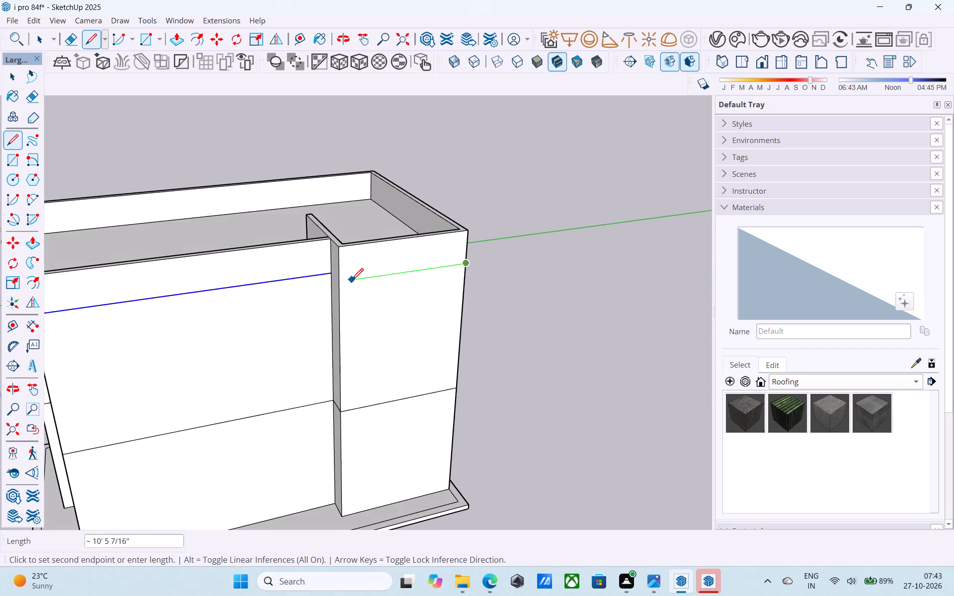
{"action": "left_click", "coordinate": [340, 283]}
{"action": "middle_click_drag", "start_coordinate": [340, 283], "coordinate": [448, 288]}
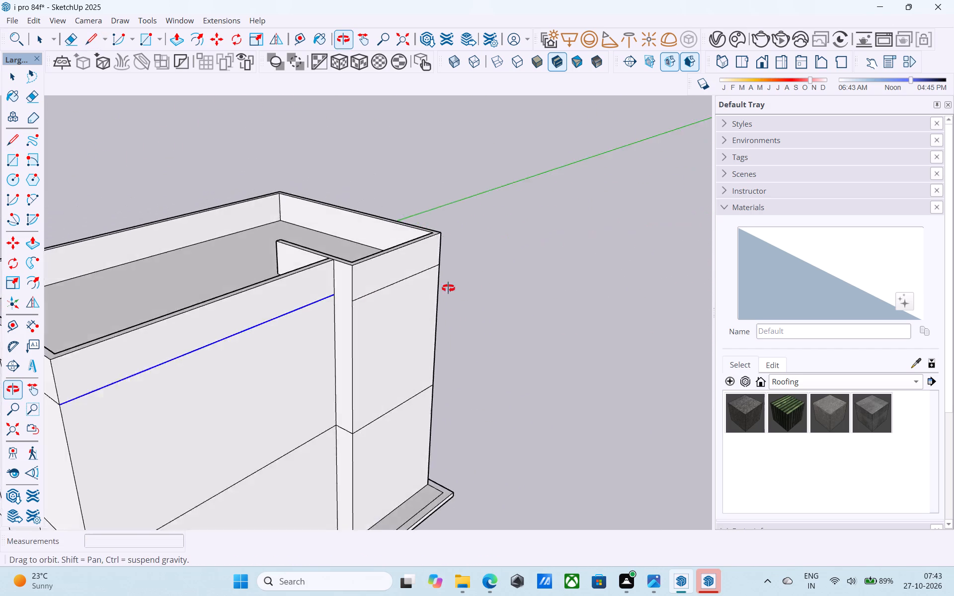
{"action": "middle_click_drag", "start_coordinate": [448, 288], "coordinate": [454, 287]}
{"action": "scroll", "coordinate": [397, 305], "scroll_direction": "up", "scroll_amount": 6}
{"action": "left_click", "coordinate": [348, 295]}
{"action": "left_click", "coordinate": [306, 283]}
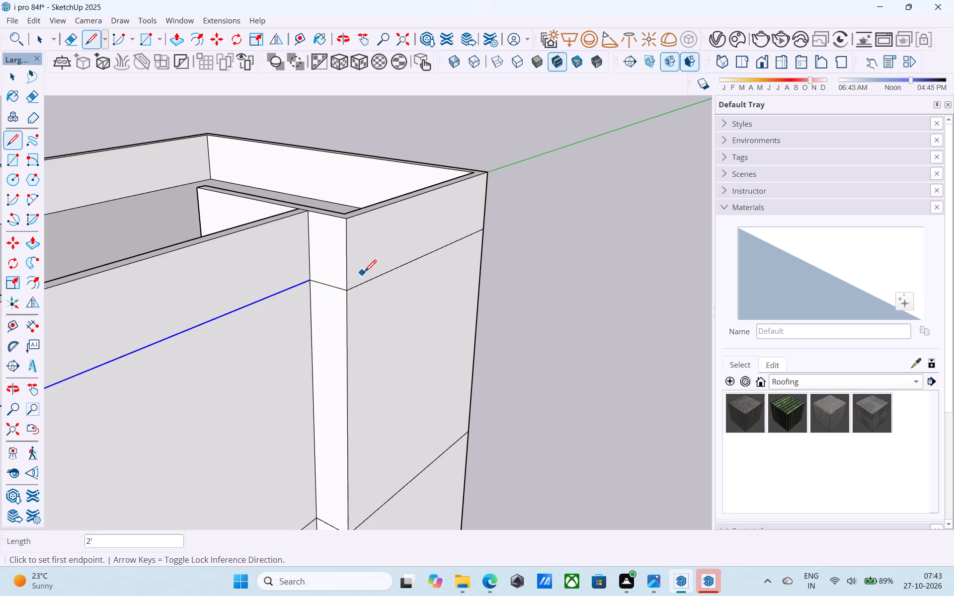
Copy the connected line along the stepped long wall, the 8' 6" face and both step returns 9" upward.
{"action": "scroll", "coordinate": [367, 273], "scroll_direction": "down", "scroll_amount": 10}
{"action": "middle_click_drag", "start_coordinate": [346, 284], "coordinate": [312, 247]}
{"action": "key", "text": "space"}
{"action": "scroll", "coordinate": [312, 247], "scroll_direction": "down", "scroll_amount": 4}
{"action": "middle_click_drag", "start_coordinate": [310, 247], "coordinate": [318, 231]}
{"action": "scroll", "coordinate": [268, 272], "scroll_direction": "up", "scroll_amount": 8}
{"action": "middle_click_drag", "start_coordinate": [279, 276], "coordinate": [284, 275], "text": "shift"}
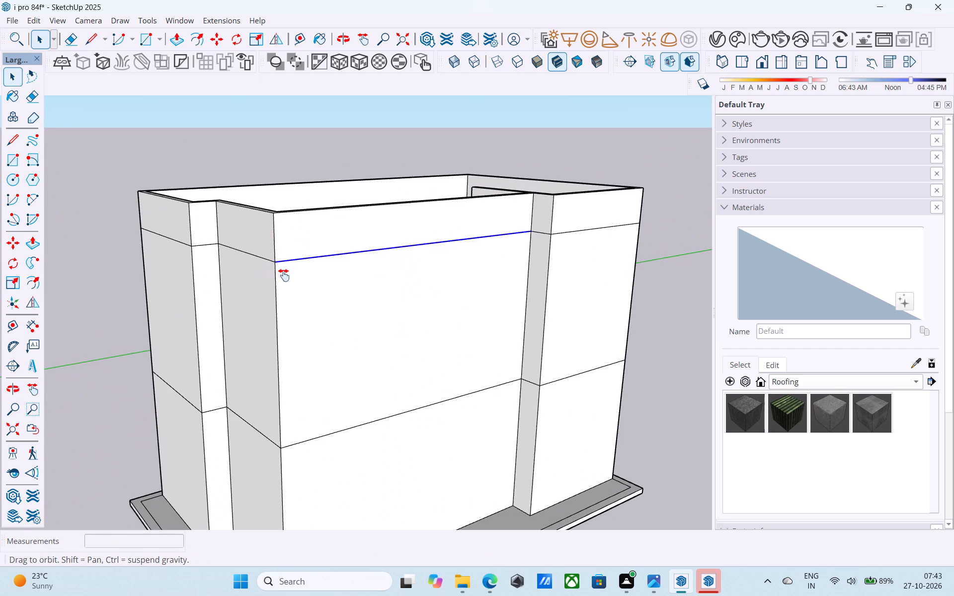
{"action": "middle_click_drag", "start_coordinate": [284, 275], "coordinate": [489, 283], "text": "shift"}
{"action": "scroll", "coordinate": [454, 272], "scroll_direction": "up", "scroll_amount": 2}
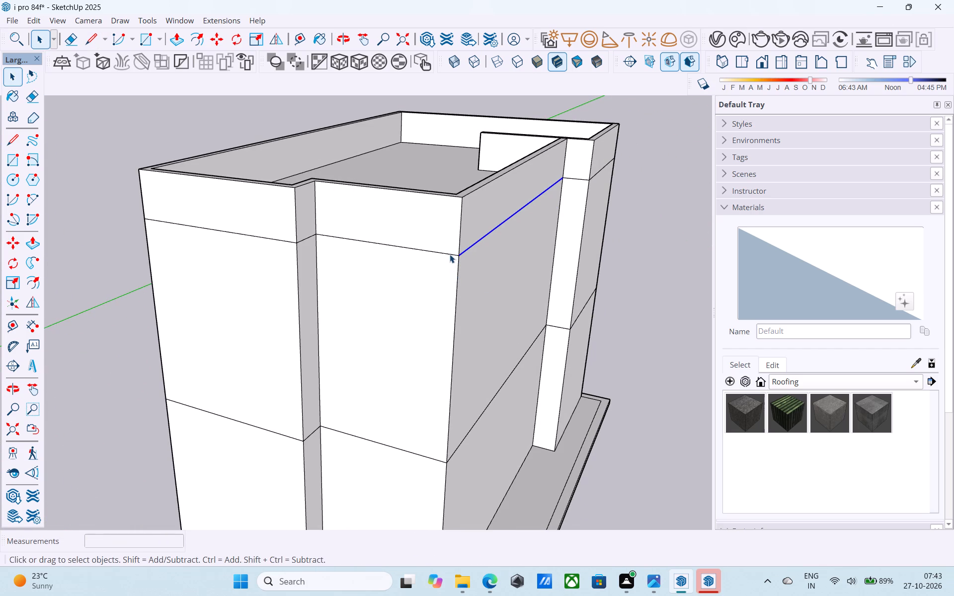
{"action": "left_click", "coordinate": [450, 254]}
{"action": "left_click", "coordinate": [279, 241], "text": "shift"}
{"action": "middle_click_drag", "start_coordinate": [569, 236], "coordinate": [378, 235], "text": "shift"}
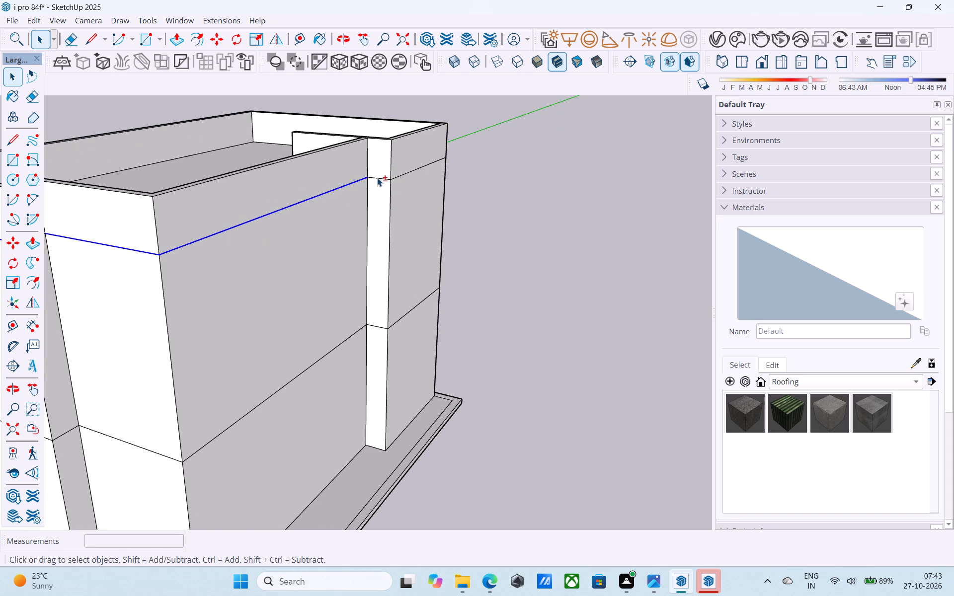
{"action": "left_click", "coordinate": [377, 178], "text": "shift"}
{"action": "middle_click_drag", "start_coordinate": [380, 202], "coordinate": [609, 185], "text": "shift"}
{"action": "left_click", "coordinate": [329, 216], "text": "shift"}
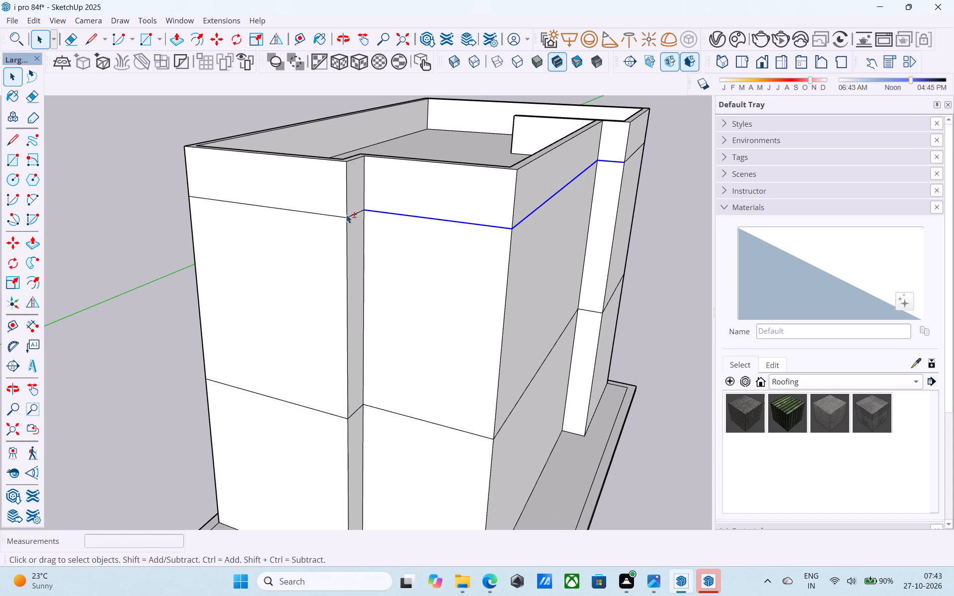
{"action": "middle_click_drag", "start_coordinate": [497, 213], "coordinate": [322, 217], "text": "shift"}
{"action": "scroll", "coordinate": [212, 230], "scroll_direction": "up", "scroll_amount": 3, "text": "shift"}
{"action": "left_click", "coordinate": [188, 213], "text": "shift"}
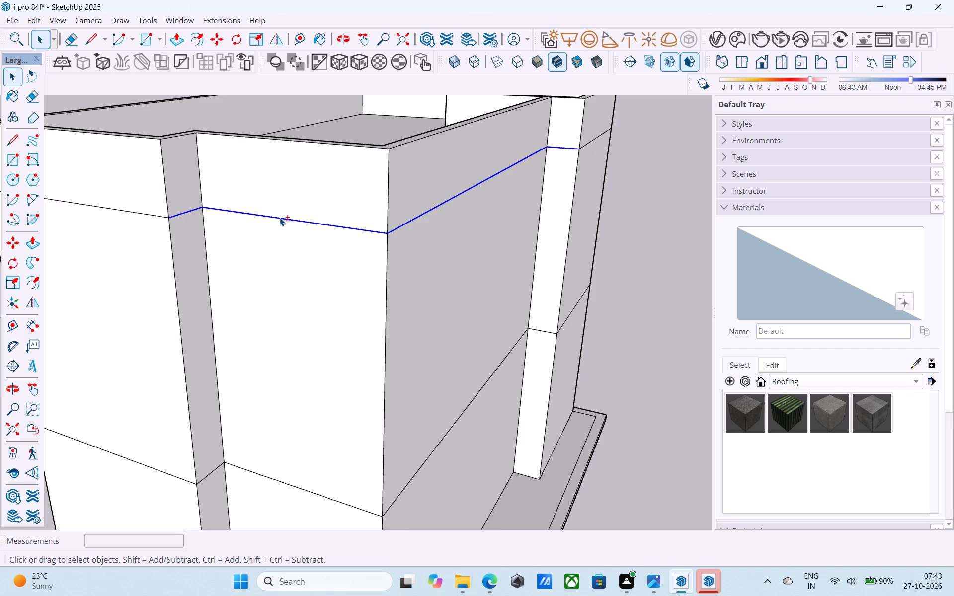
{"action": "scroll", "coordinate": [280, 218], "scroll_direction": "up", "scroll_amount": 1, "text": "shift"}
{"action": "middle_click_drag", "start_coordinate": [280, 218], "coordinate": [266, 213], "text": "shift"}
{"action": "key", "text": "m"}
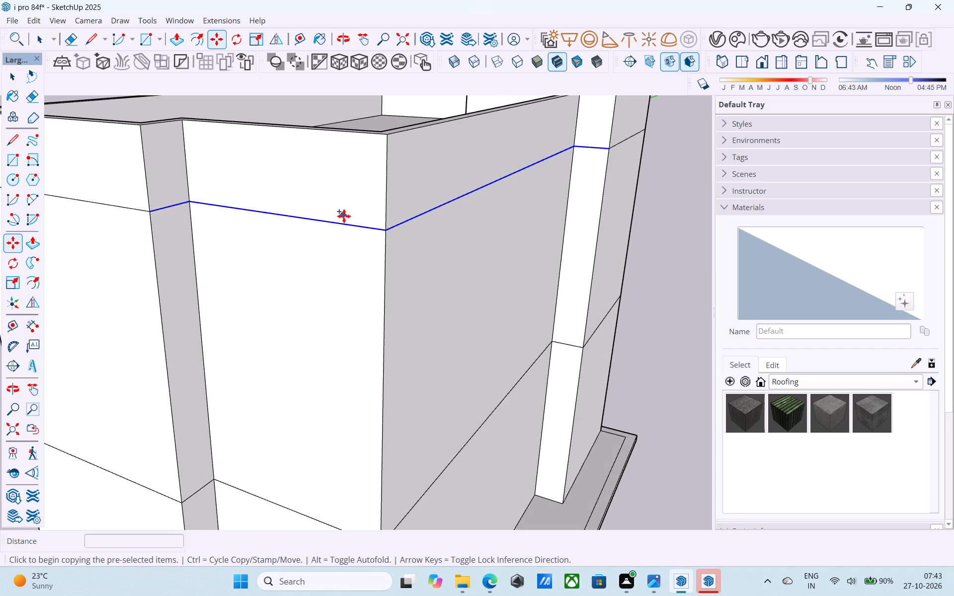
{"action": "left_click", "coordinate": [381, 233]}
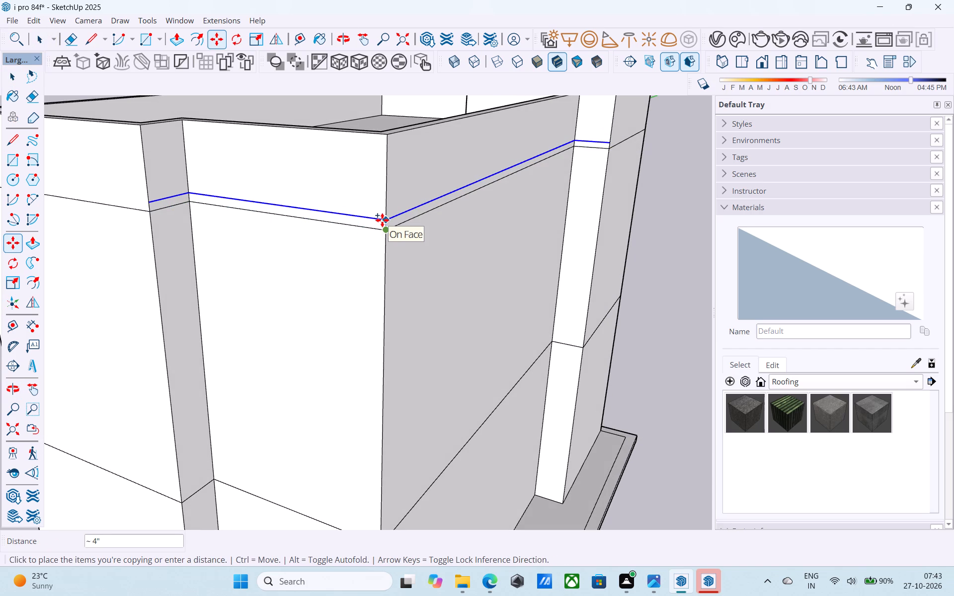
{"action": "type", "text": "9\""}
{"action": "key", "text": "Return"}
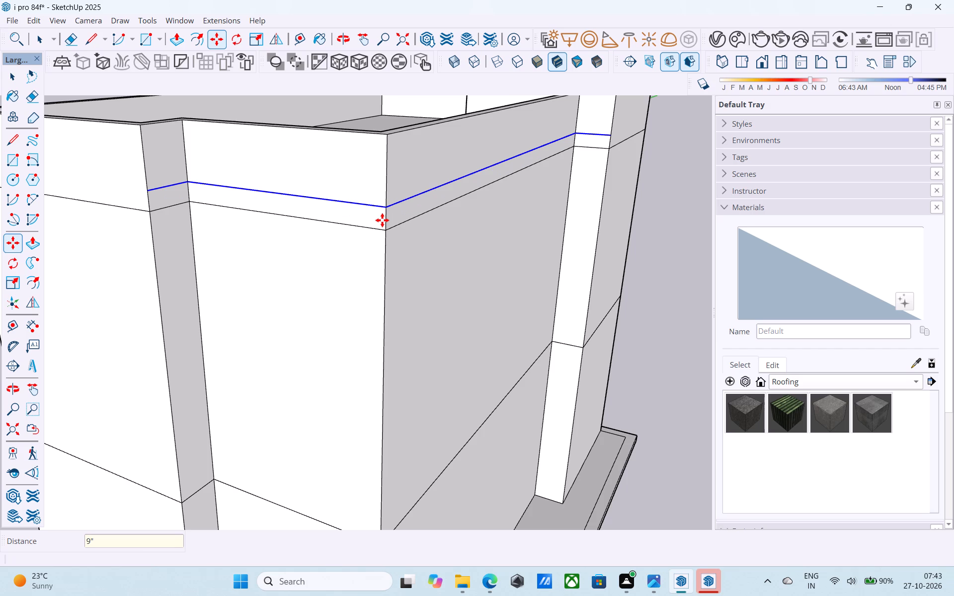
Copy the short side's outer step corner edge, from the upper band line to the ground, a short distance onto the adjoining wider face.
{"action": "scroll", "coordinate": [361, 216], "scroll_direction": "down", "scroll_amount": 7}
{"action": "middle_click_drag", "start_coordinate": [306, 221], "coordinate": [292, 211]}
{"action": "scroll", "coordinate": [280, 207], "scroll_direction": "down", "scroll_amount": 1}
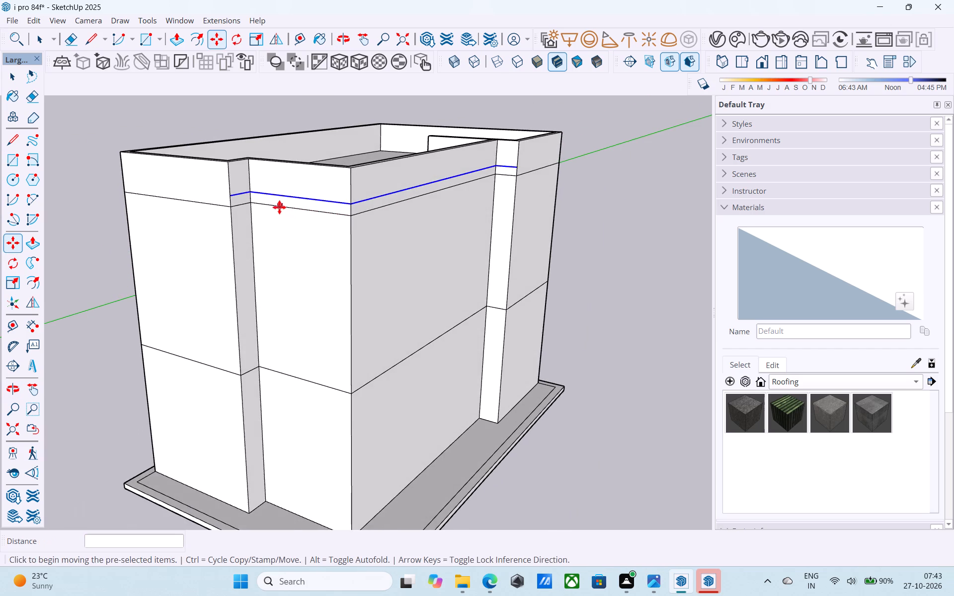
{"action": "scroll", "coordinate": [279, 207], "scroll_direction": "down", "scroll_amount": 2}
{"action": "middle_click_drag", "start_coordinate": [281, 207], "coordinate": [369, 210]}
{"action": "key", "text": "space"}
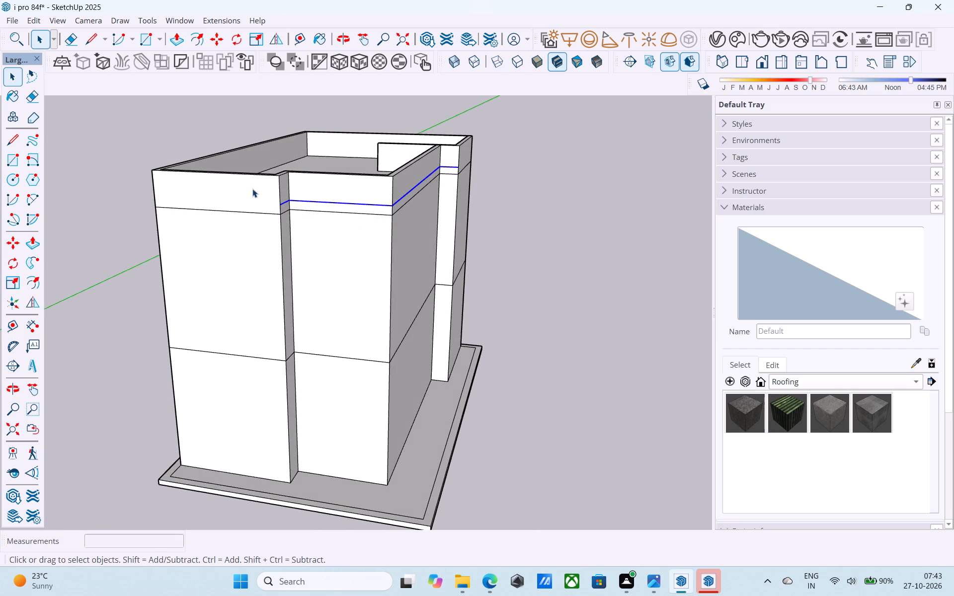
{"action": "middle_click_drag", "start_coordinate": [280, 223], "coordinate": [270, 223]}
{"action": "scroll", "coordinate": [270, 217], "scroll_direction": "up", "scroll_amount": 4}
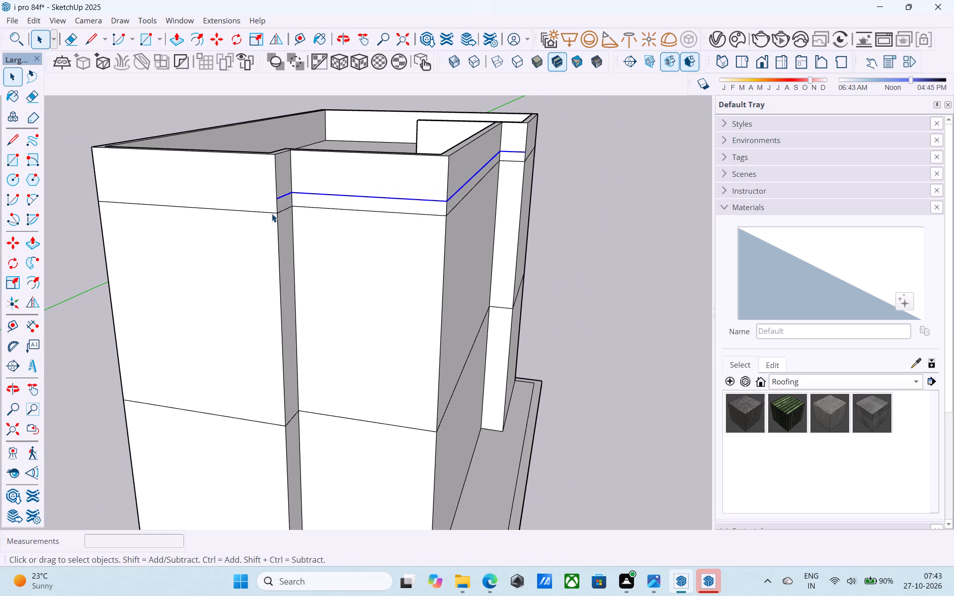
{"action": "left_click", "coordinate": [276, 211]}
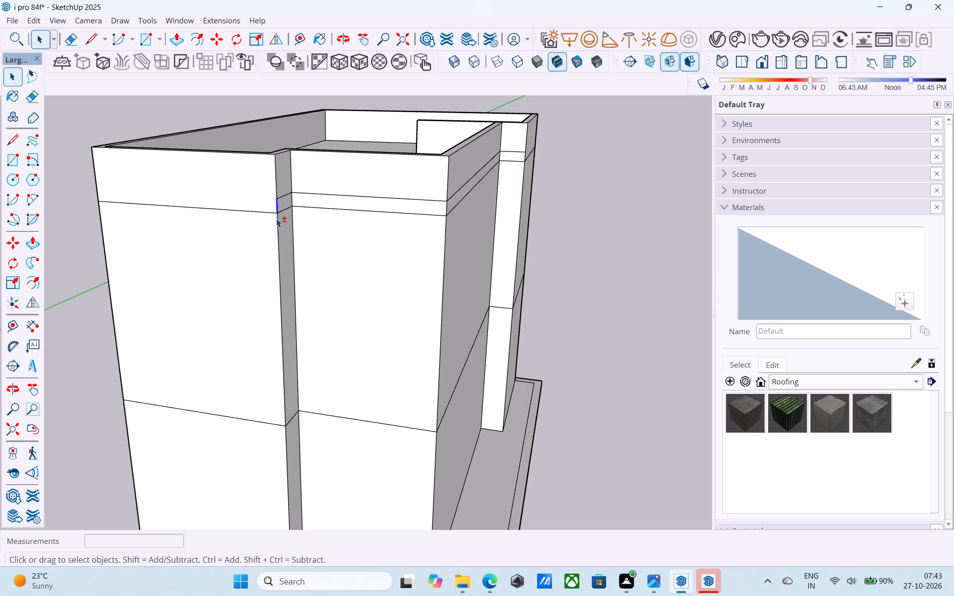
{"action": "left_click", "coordinate": [276, 219], "text": "shift"}
{"action": "middle_click_drag", "start_coordinate": [297, 277], "coordinate": [281, 162], "text": "shift"}
{"action": "scroll", "coordinate": [299, 343], "scroll_direction": "up", "scroll_amount": 1, "text": "shift"}
{"action": "left_click", "coordinate": [269, 356], "text": "shift"}
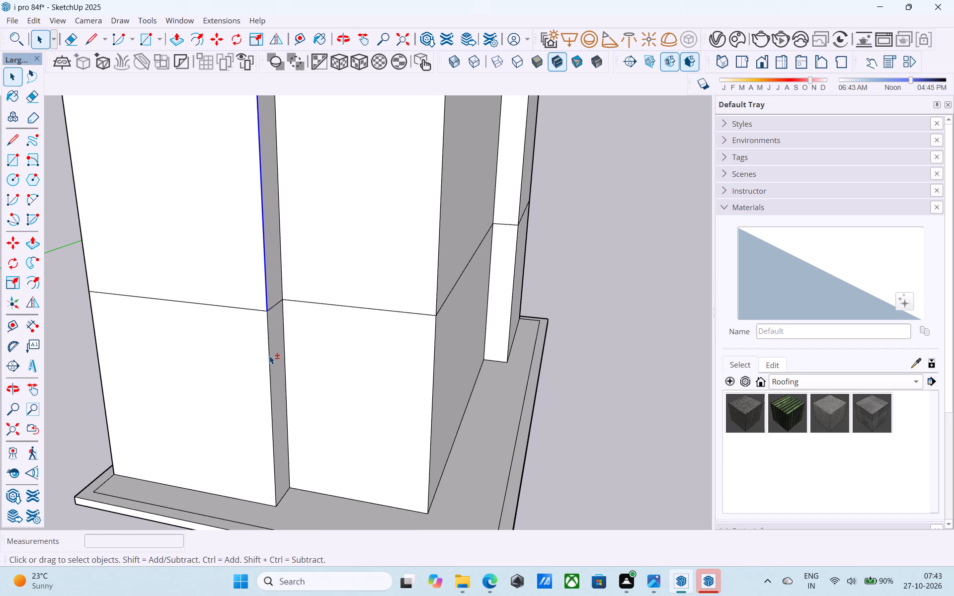
{"action": "scroll", "coordinate": [271, 343], "scroll_direction": "down", "scroll_amount": 5, "text": "shift"}
{"action": "middle_click_drag", "start_coordinate": [271, 343], "coordinate": [281, 426], "text": "shift"}
{"action": "key", "text": "m"}
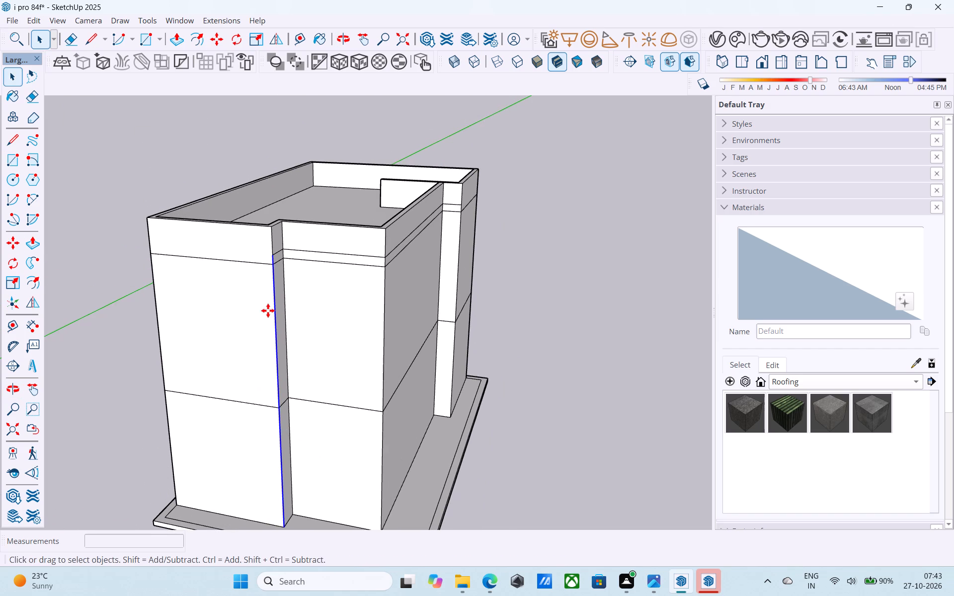
{"action": "scroll", "coordinate": [267, 264], "scroll_direction": "up", "scroll_amount": 4}
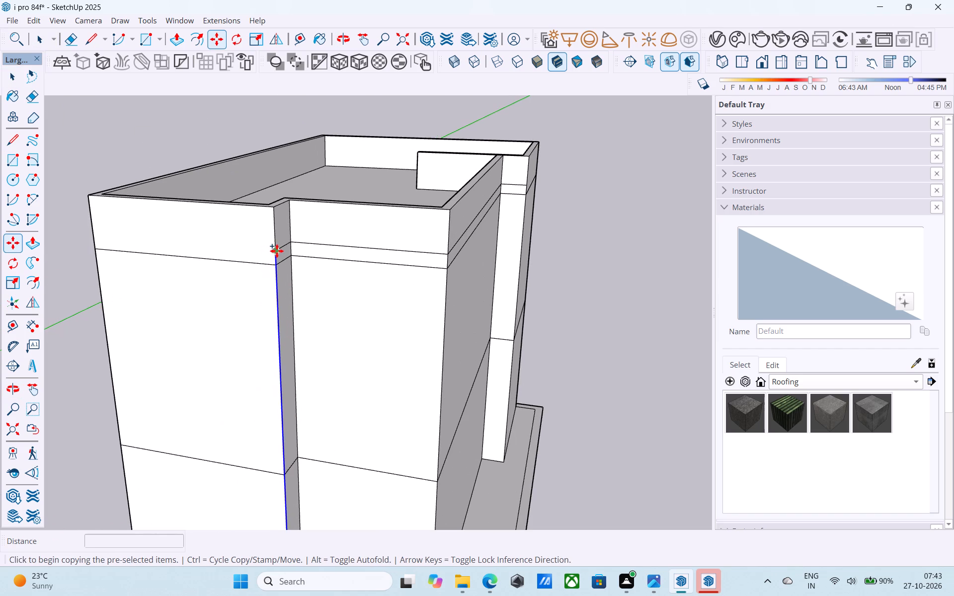
{"action": "left_click", "coordinate": [277, 251]}
{"action": "left_click", "coordinate": [266, 249]}
Copy the stepped long wall's outer step corner edge, from the upper band line to the ground, 9" onto the adjoining wider face.
{"action": "scroll", "coordinate": [176, 254], "scroll_direction": "down", "scroll_amount": 6}
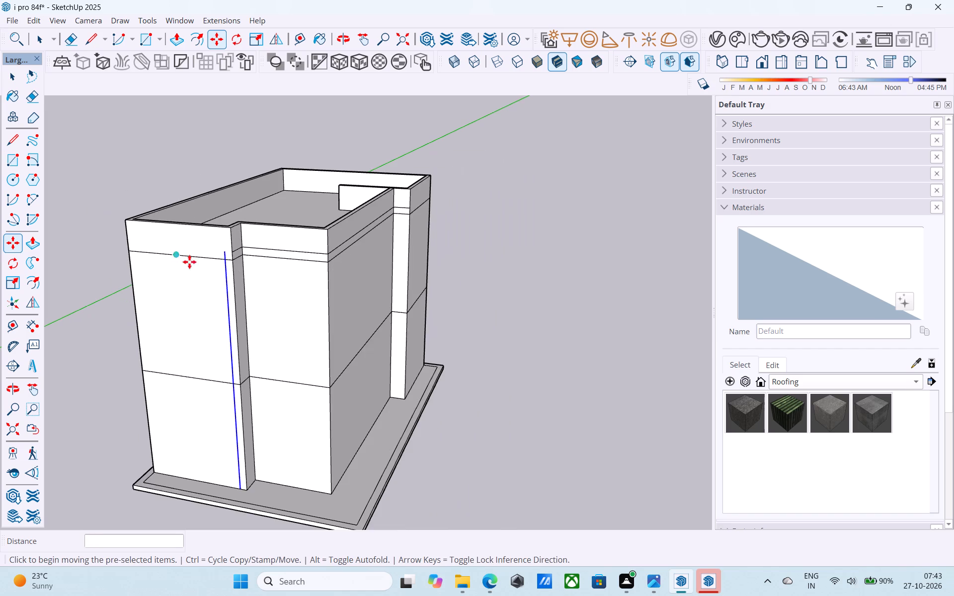
{"action": "middle_click_drag", "start_coordinate": [346, 258], "coordinate": [83, 258]}
{"action": "key", "text": "space"}
{"action": "middle_click_drag", "start_coordinate": [461, 228], "coordinate": [478, 228]}
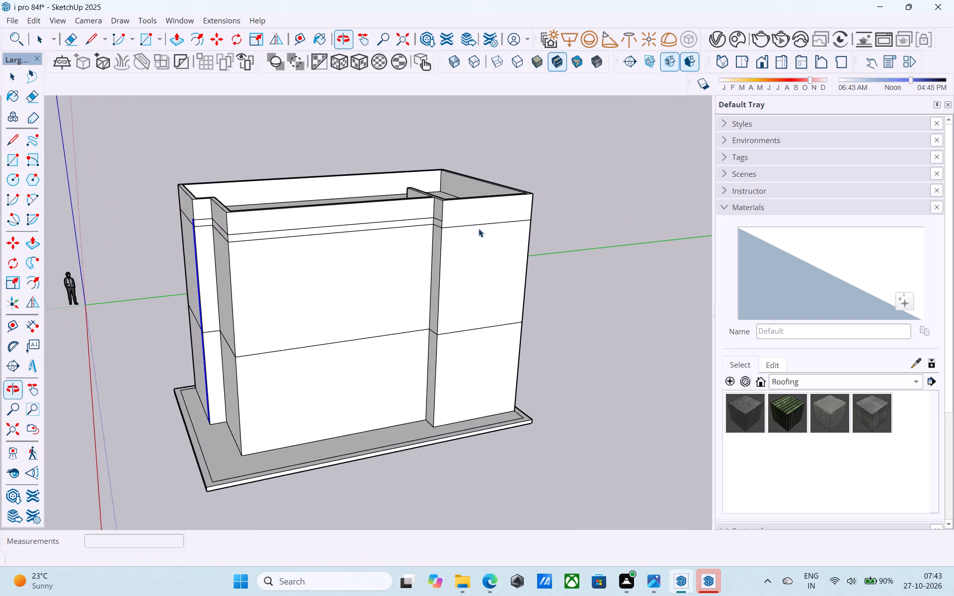
{"action": "scroll", "coordinate": [452, 222], "scroll_direction": "up", "scroll_amount": 11}
{"action": "left_click", "coordinate": [441, 225]}
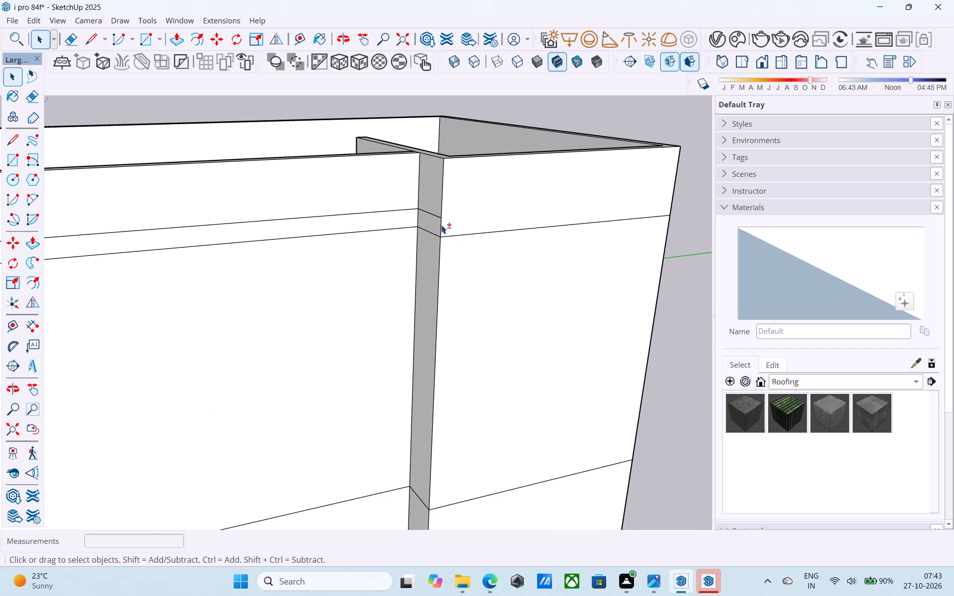
{"action": "left_click", "coordinate": [440, 260], "text": "shift"}
{"action": "middle_click_drag", "start_coordinate": [481, 339], "coordinate": [493, 190], "text": "shift"}
{"action": "scroll", "coordinate": [493, 266], "scroll_direction": "up", "scroll_amount": 1, "text": "shift"}
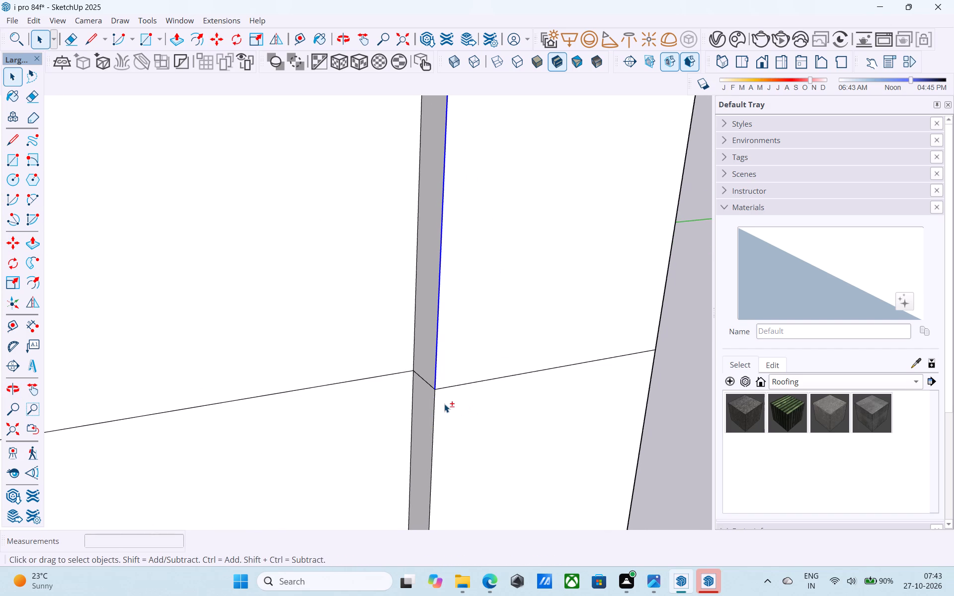
{"action": "left_click", "coordinate": [433, 396], "text": "shift"}
{"action": "scroll", "coordinate": [440, 353], "scroll_direction": "down", "scroll_amount": 7, "text": "shift"}
{"action": "middle_click_drag", "start_coordinate": [439, 352], "coordinate": [443, 410], "text": "shift"}
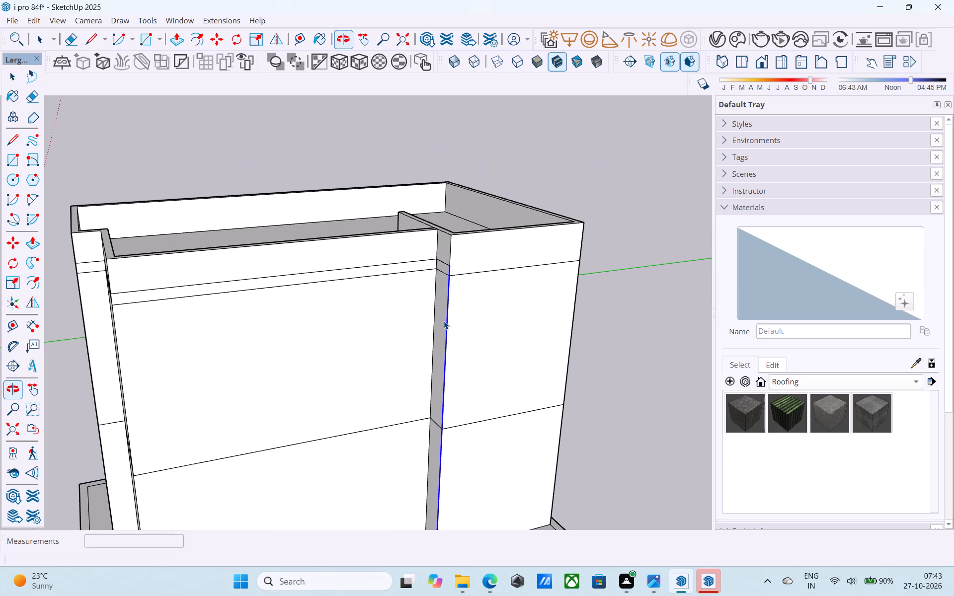
{"action": "key", "text": "m"}
{"action": "scroll", "coordinate": [458, 286], "scroll_direction": "up", "scroll_amount": 6}
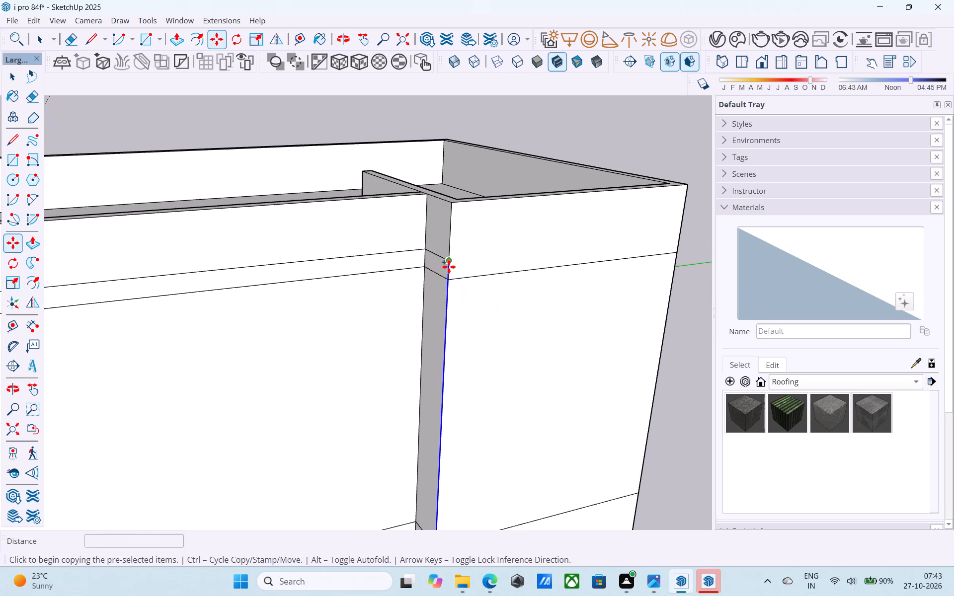
{"action": "left_click", "coordinate": [449, 263]}
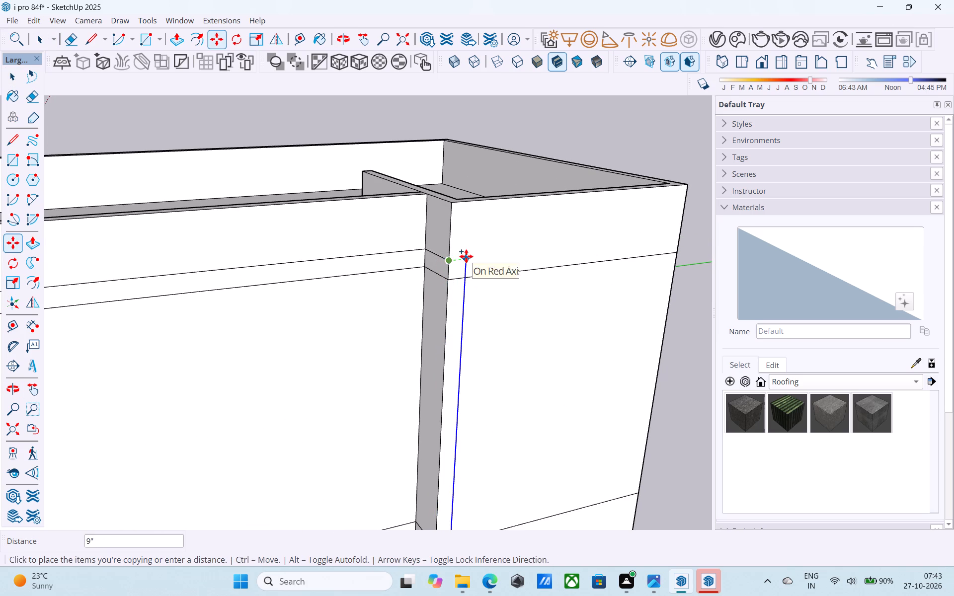
{"action": "left_click", "coordinate": [466, 256]}
Close the long side's frame strip with a 9" top line to the step corner and erase the lower band line inside it.
{"action": "key", "text": "l"}
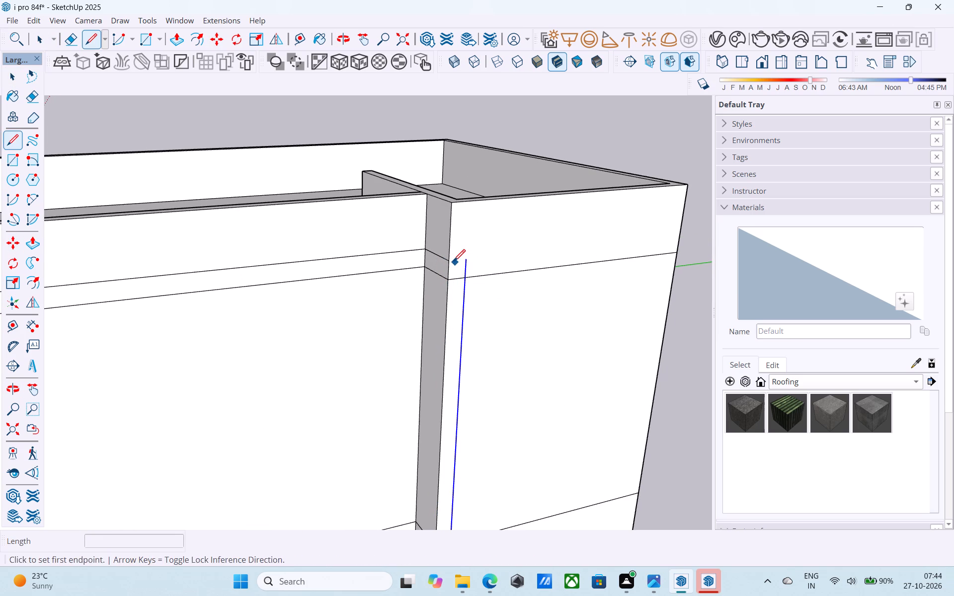
{"action": "left_click", "coordinate": [453, 262]}
{"action": "key", "text": "l"}
{"action": "scroll", "coordinate": [441, 266], "scroll_direction": "up", "scroll_amount": 6}
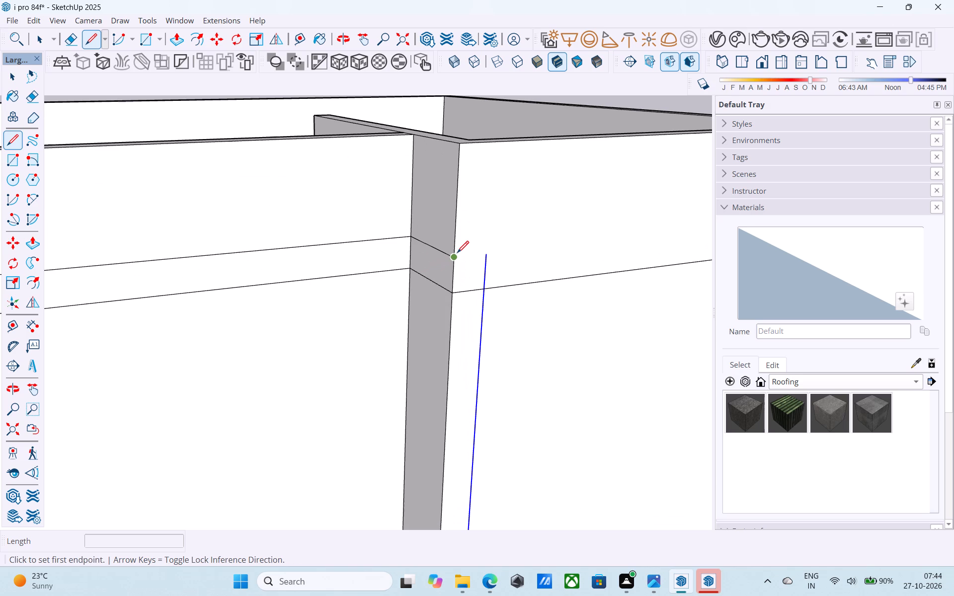
{"action": "left_click", "coordinate": [451, 260]}
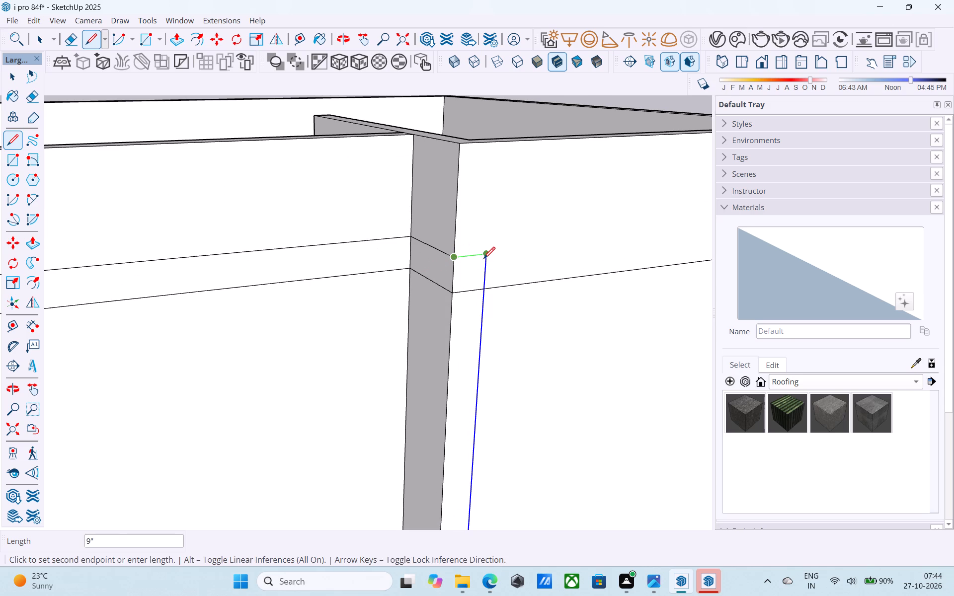
{"action": "left_click", "coordinate": [483, 260]}
{"action": "key", "text": "e"}
{"action": "left_click_drag", "start_coordinate": [459, 291], "coordinate": [464, 297]}
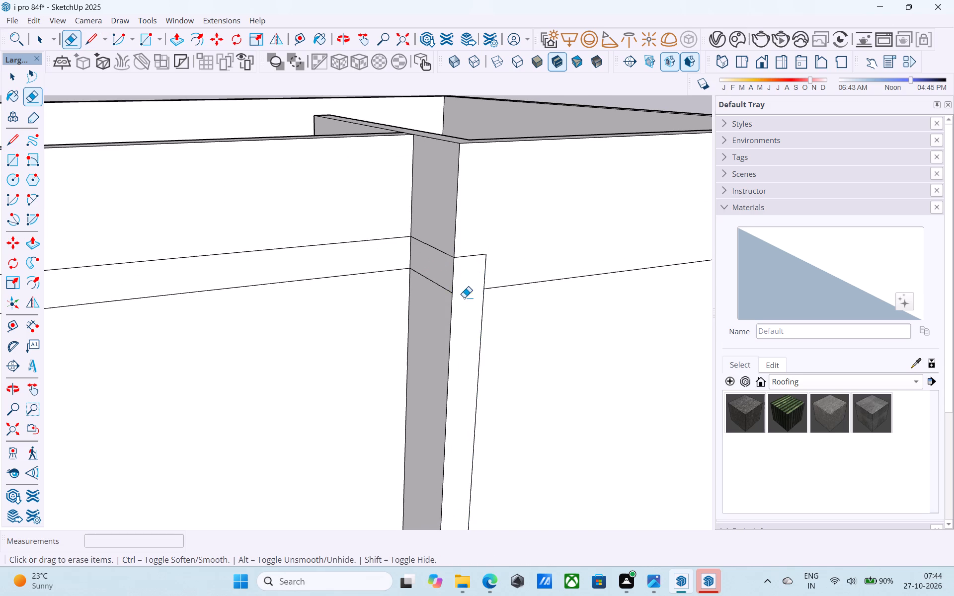
Close the short side's frame strip with a 9" top line to the step corner and erase the lower band line inside it.
{"action": "scroll", "coordinate": [464, 298], "scroll_direction": "down", "scroll_amount": 6}
{"action": "middle_click_drag", "start_coordinate": [472, 368], "coordinate": [514, 155]}
{"action": "middle_click_drag", "start_coordinate": [510, 331], "coordinate": [504, 234], "text": "shift"}
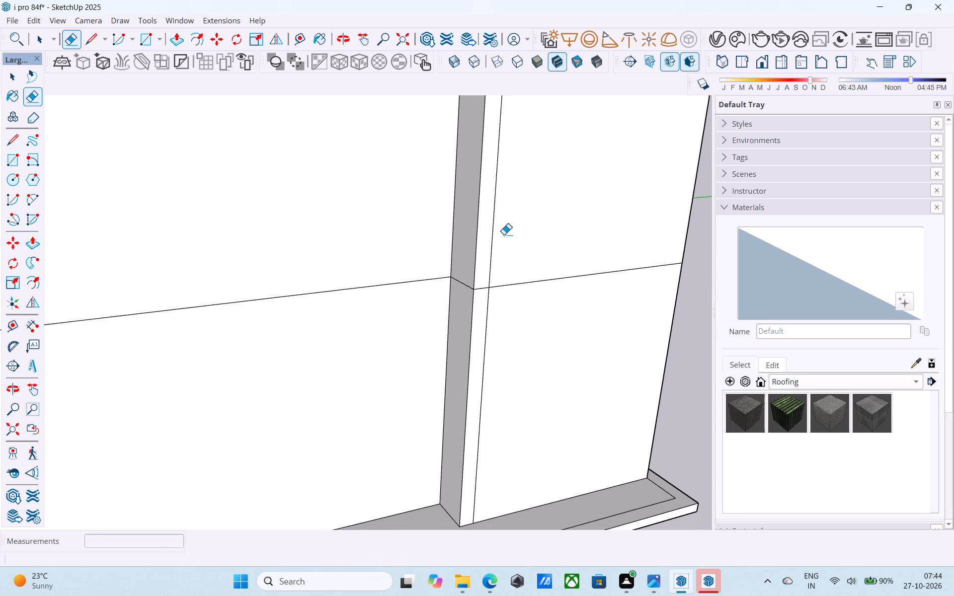
{"action": "scroll", "coordinate": [502, 238], "scroll_direction": "down", "scroll_amount": 8}
{"action": "middle_click_drag", "start_coordinate": [496, 246], "coordinate": [489, 345], "text": "shift"}
{"action": "middle_click_drag", "start_coordinate": [393, 278], "coordinate": [489, 276]}
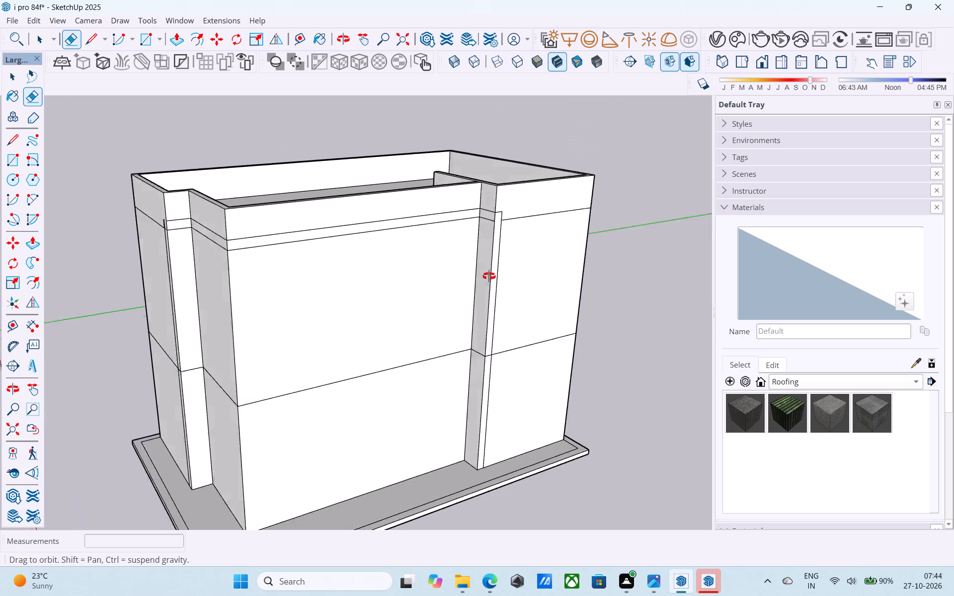
{"action": "middle_click_drag", "start_coordinate": [489, 276], "coordinate": [596, 273]}
{"action": "middle_click_drag", "start_coordinate": [284, 263], "coordinate": [368, 279]}
{"action": "key", "text": "l"}
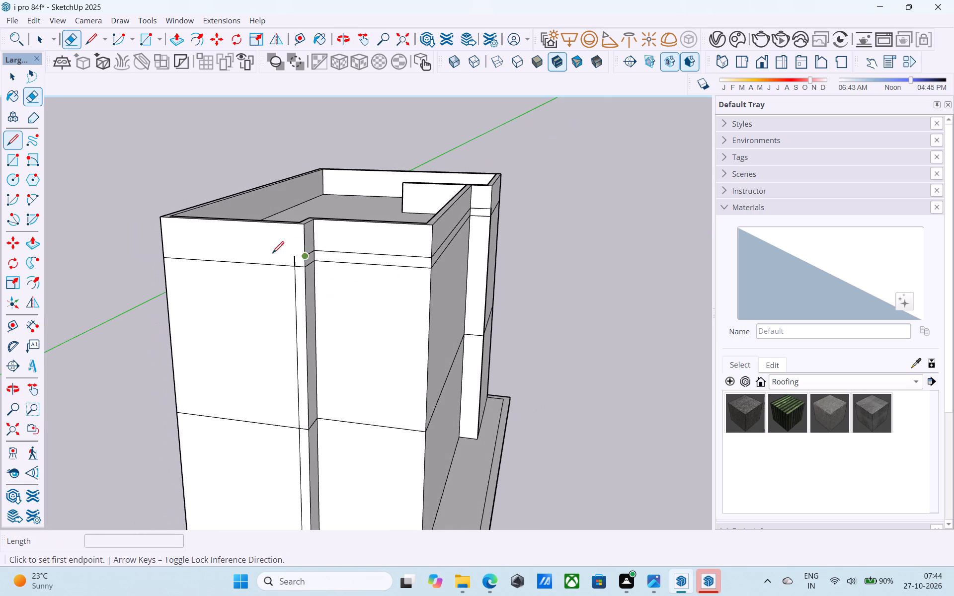
{"action": "scroll", "coordinate": [277, 256], "scroll_direction": "up", "scroll_amount": 8}
{"action": "left_click", "coordinate": [308, 259]}
{"action": "left_click", "coordinate": [332, 259]}
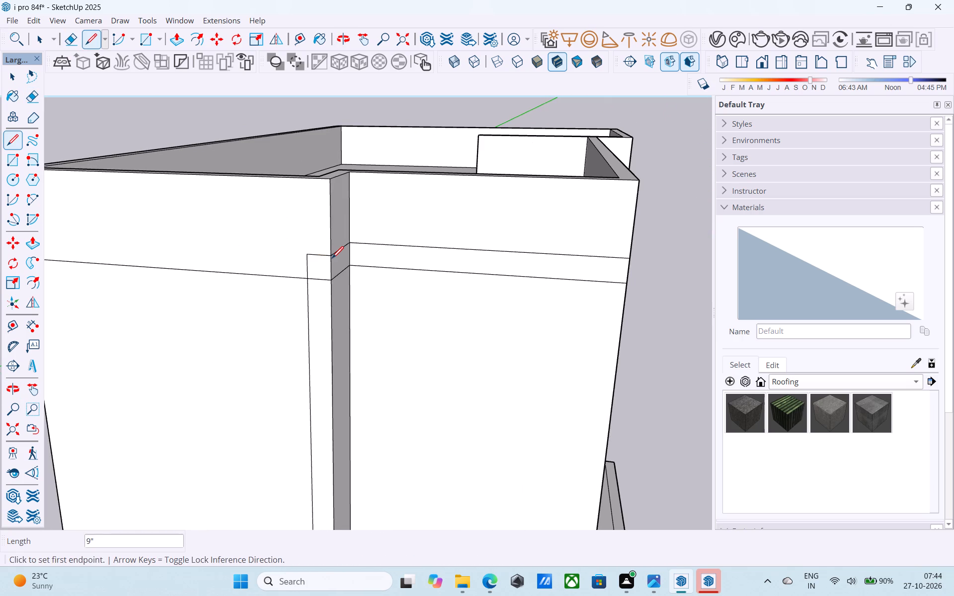
{"action": "scroll", "coordinate": [332, 259], "scroll_direction": "down", "scroll_amount": 5}
{"action": "middle_click_drag", "start_coordinate": [332, 259], "coordinate": [322, 255]}
{"action": "key", "text": "e"}
{"action": "left_click", "coordinate": [317, 267]}
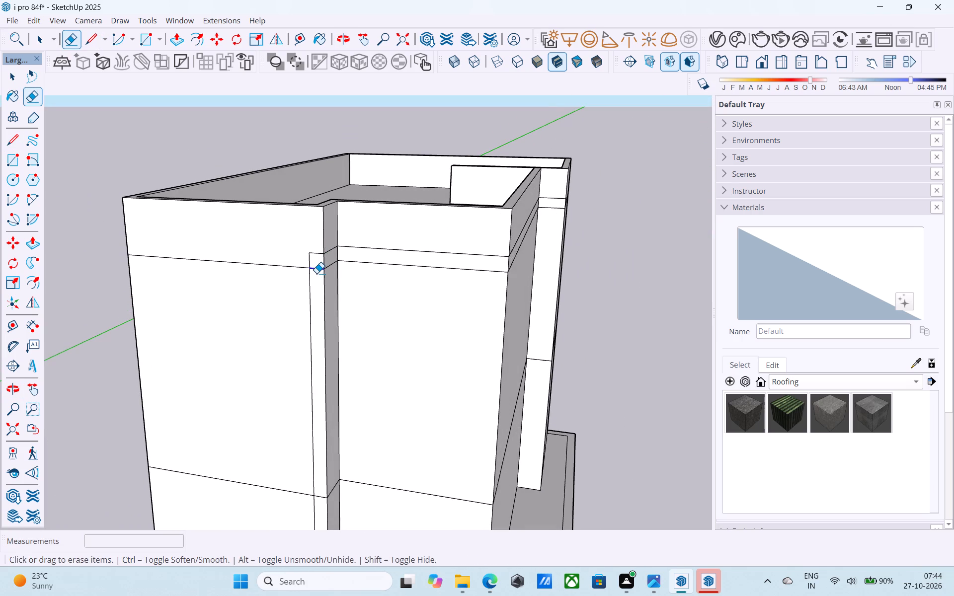
Erase the floor line segment crossing the short side's vertical frame strip.
{"action": "scroll", "coordinate": [316, 270], "scroll_direction": "down", "scroll_amount": 6}
{"action": "middle_click_drag", "start_coordinate": [316, 269], "coordinate": [302, 254]}
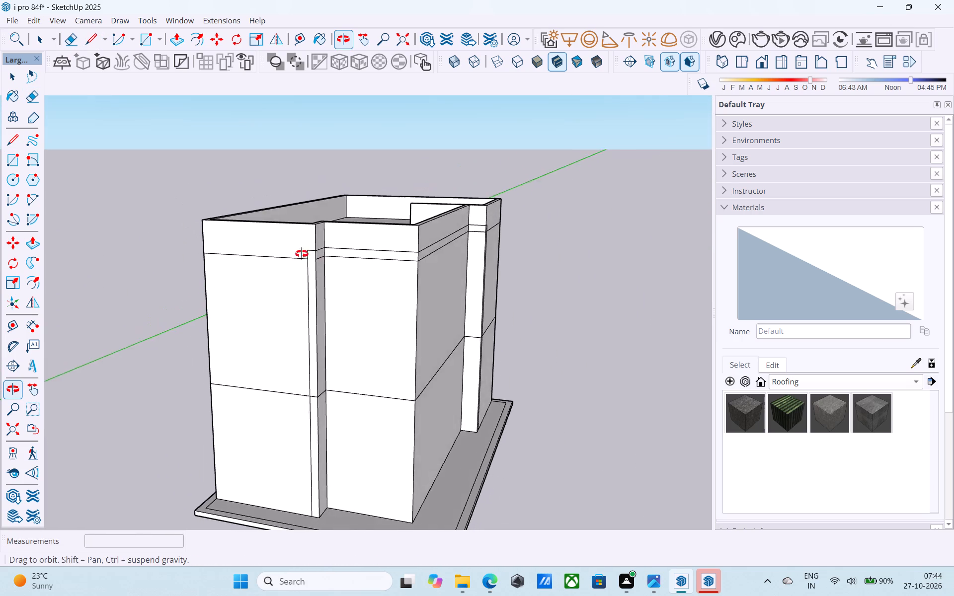
{"action": "middle_click_drag", "start_coordinate": [302, 254], "coordinate": [276, 248]}
{"action": "scroll", "coordinate": [283, 377], "scroll_direction": "up", "scroll_amount": 5}
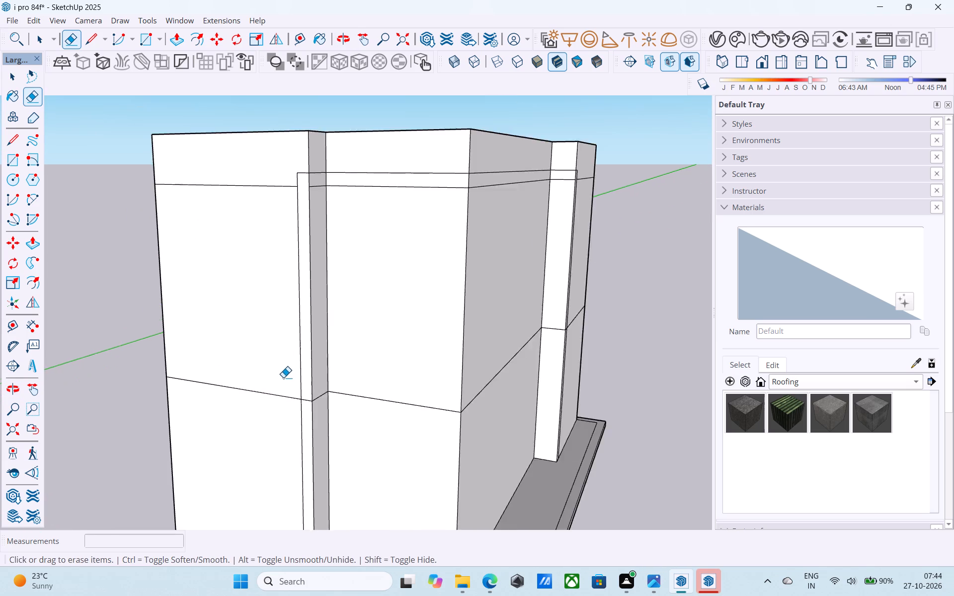
{"action": "scroll", "coordinate": [283, 377], "scroll_direction": "up", "scroll_amount": 3}
{"action": "left_click", "coordinate": [316, 411]}
Push/Pull the 9" band face on the short side's recessed wall outward, flush with the frame strip on the outer face.
{"action": "scroll", "coordinate": [314, 410], "scroll_direction": "down", "scroll_amount": 5}
{"action": "middle_click_drag", "start_coordinate": [314, 409], "coordinate": [172, 419], "text": "shift"}
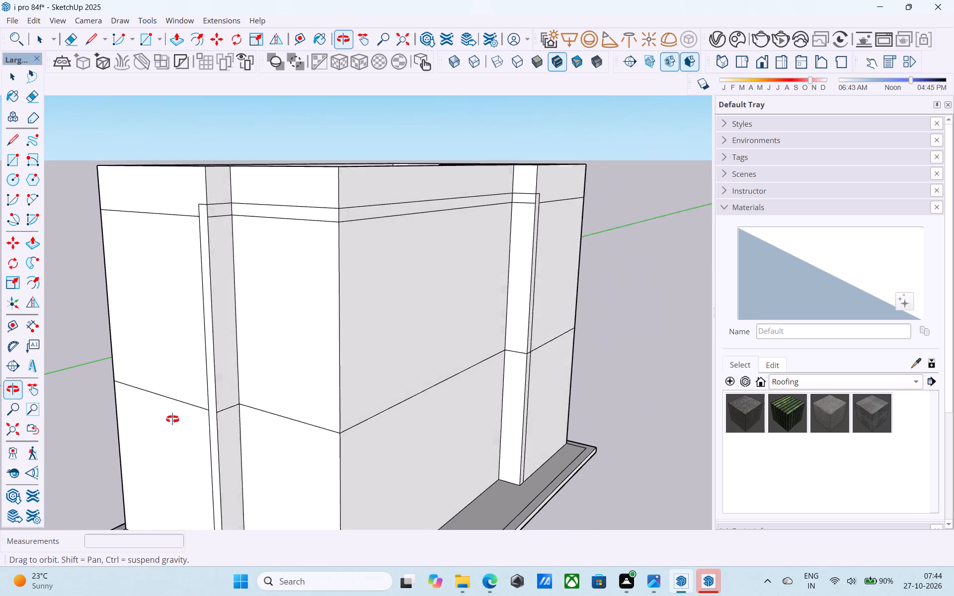
{"action": "middle_click_drag", "start_coordinate": [172, 419], "coordinate": [163, 419], "text": "shift"}
{"action": "middle_click_drag", "start_coordinate": [277, 369], "coordinate": [258, 373], "text": "shift"}
{"action": "key", "text": "space"}
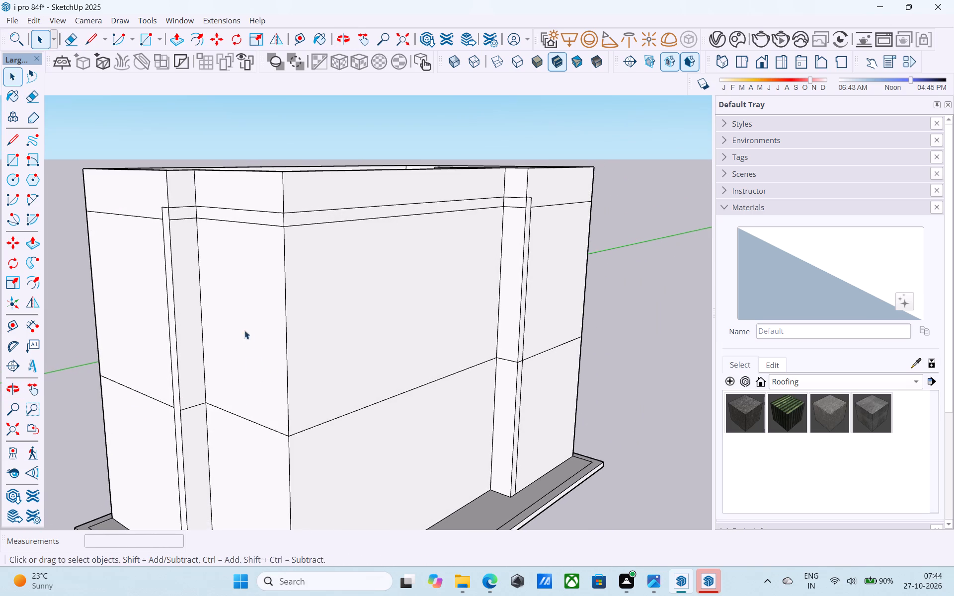
{"action": "middle_click_drag", "start_coordinate": [245, 330], "coordinate": [339, 312]}
{"action": "scroll", "coordinate": [255, 201], "scroll_direction": "up", "scroll_amount": 1}
{"action": "left_click", "coordinate": [260, 201]}
{"action": "key", "text": "p"}
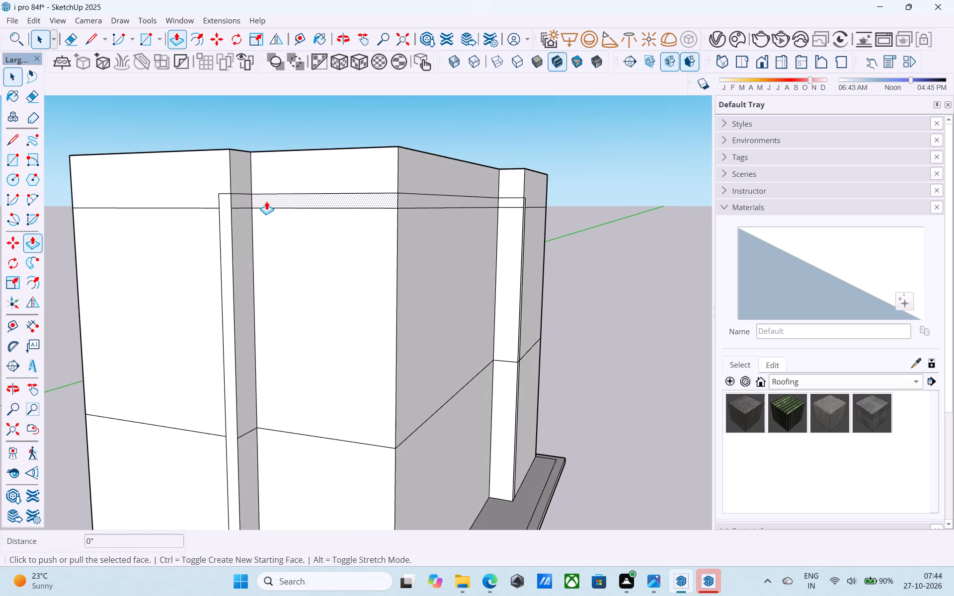
{"action": "left_click", "coordinate": [266, 201]}
{"action": "left_click", "coordinate": [230, 199]}
{"action": "middle_click_drag", "start_coordinate": [265, 206], "coordinate": [198, 222]}
{"action": "key", "text": "space"}
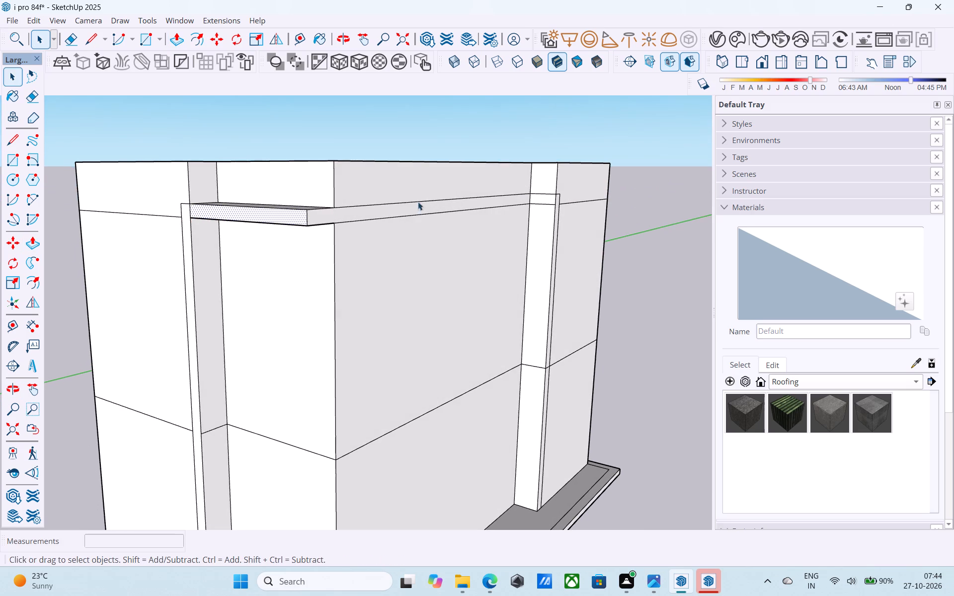
Push/Pull the 9" band face along the long side's recessed wall outward by 2'.
{"action": "left_click", "coordinate": [467, 203]}
{"action": "key", "text": "p"}
{"action": "left_click", "coordinate": [473, 206]}
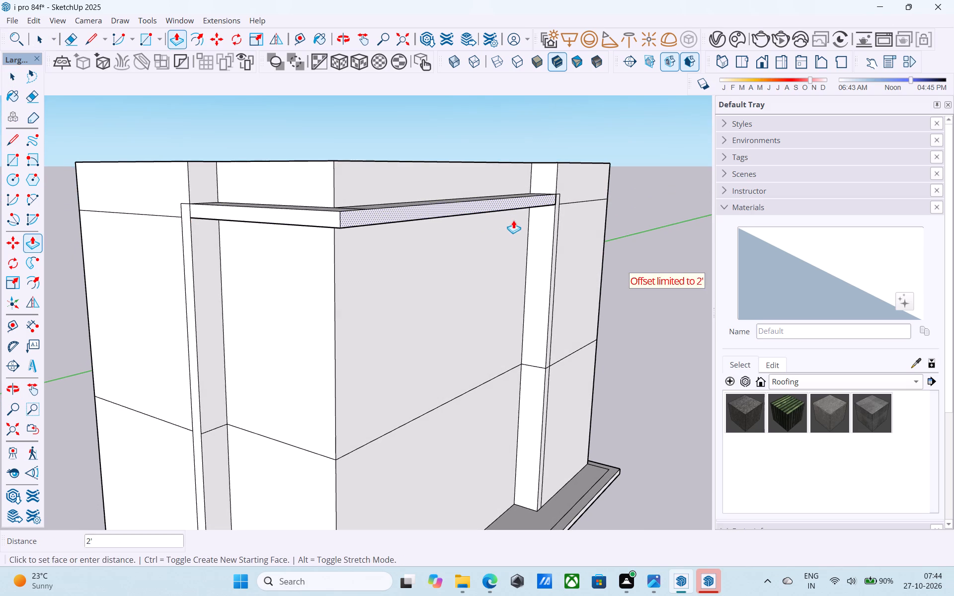
{"action": "left_click", "coordinate": [513, 220]}
{"action": "key", "text": "space"}
Erase the seam between the short side's projecting band and the vertical frame strip.
{"action": "scroll", "coordinate": [515, 218], "scroll_direction": "down", "scroll_amount": 5}
{"action": "scroll", "coordinate": [326, 210], "scroll_direction": "up", "scroll_amount": 3}
{"action": "key", "text": "e"}
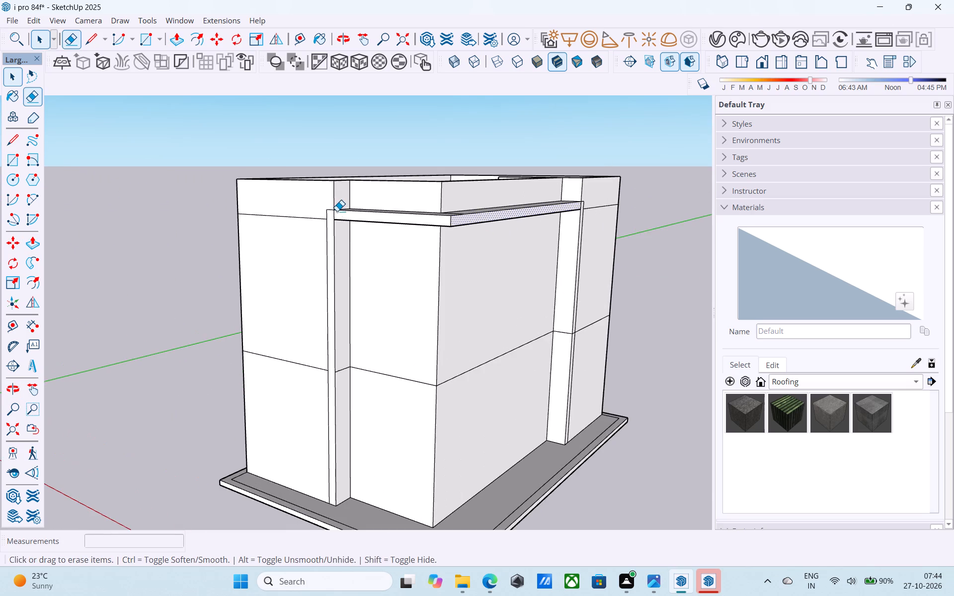
{"action": "scroll", "coordinate": [337, 211], "scroll_direction": "up", "scroll_amount": 3}
{"action": "left_click_drag", "start_coordinate": [335, 218], "coordinate": [328, 216]}
{"action": "scroll", "coordinate": [328, 215], "scroll_direction": "down", "scroll_amount": 9}
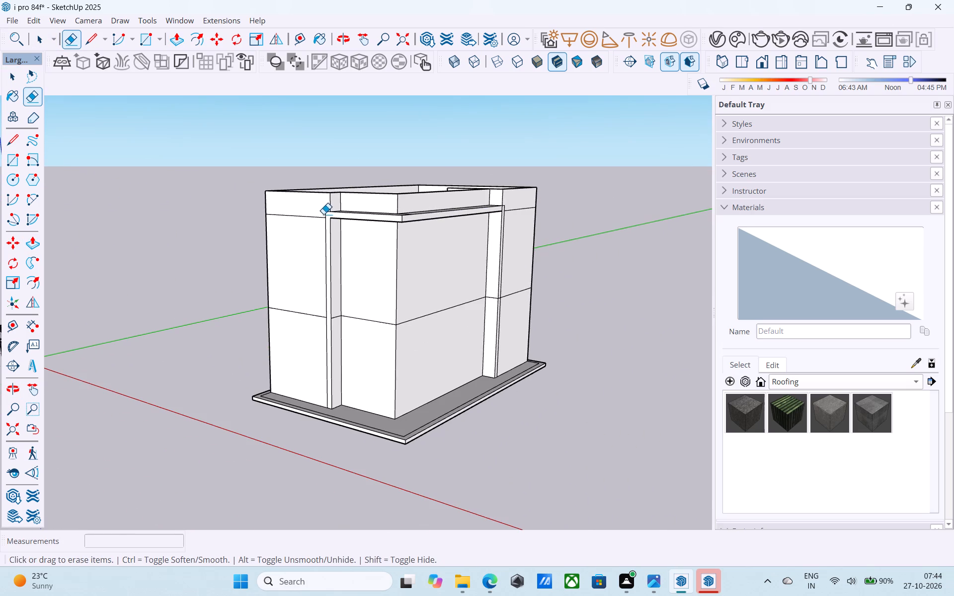
Push/Pull the short side's merged L-shaped frame face outward by 1'.
{"action": "middle_click_drag", "start_coordinate": [342, 318], "coordinate": [305, 308], "text": "shift"}
{"action": "scroll", "coordinate": [296, 240], "scroll_direction": "up", "scroll_amount": 4}
{"action": "key", "text": "space"}
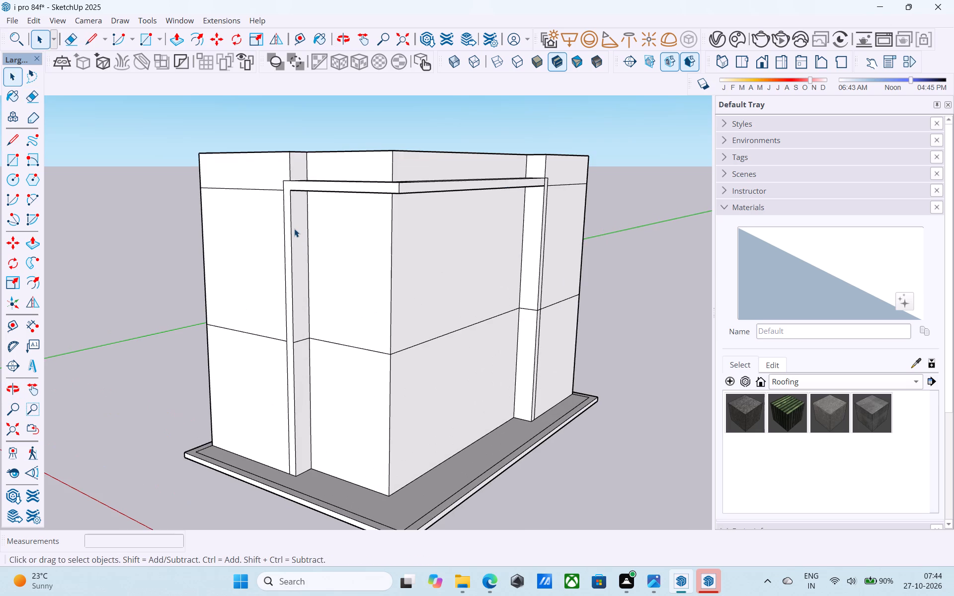
{"action": "middle_click_drag", "start_coordinate": [297, 253], "coordinate": [299, 320]}
{"action": "scroll", "coordinate": [299, 296], "scroll_direction": "up", "scroll_amount": 1}
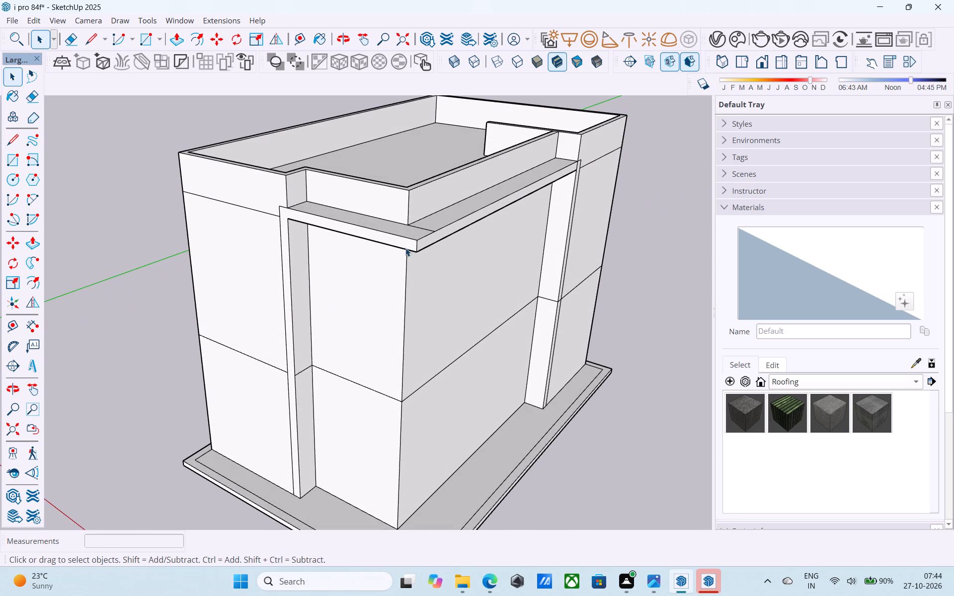
{"action": "middle_click_drag", "start_coordinate": [405, 247], "coordinate": [363, 231]}
{"action": "scroll", "coordinate": [325, 224], "scroll_direction": "up", "scroll_amount": 6}
{"action": "left_click", "coordinate": [311, 211]}
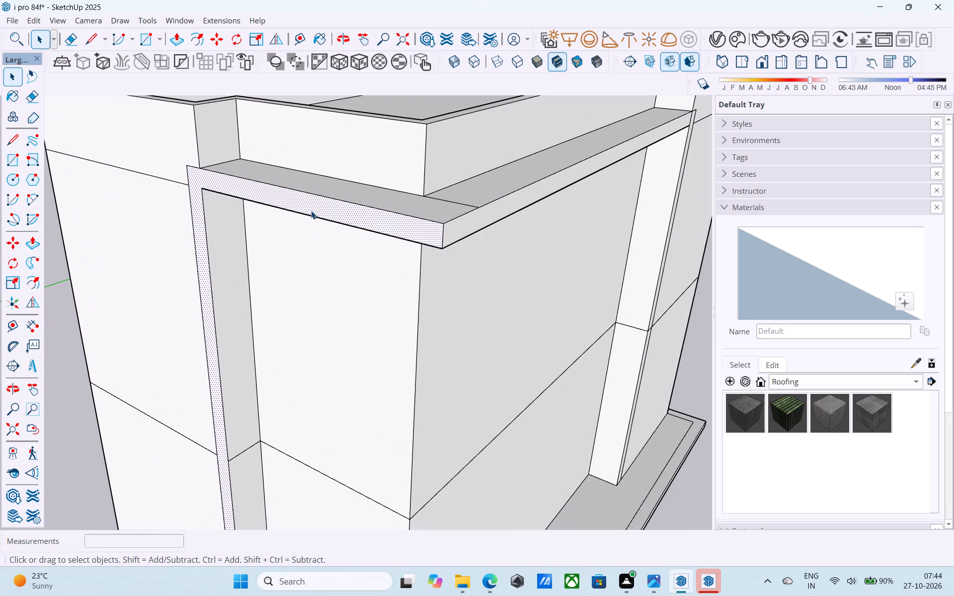
{"action": "key", "text": "p"}
{"action": "left_click", "coordinate": [311, 211]}
{"action": "type", "text": "1'"}
{"action": "key", "text": "Return"}
{"action": "scroll", "coordinate": [139, 235], "scroll_direction": "down", "scroll_amount": 6}
{"action": "key", "text": "space"}
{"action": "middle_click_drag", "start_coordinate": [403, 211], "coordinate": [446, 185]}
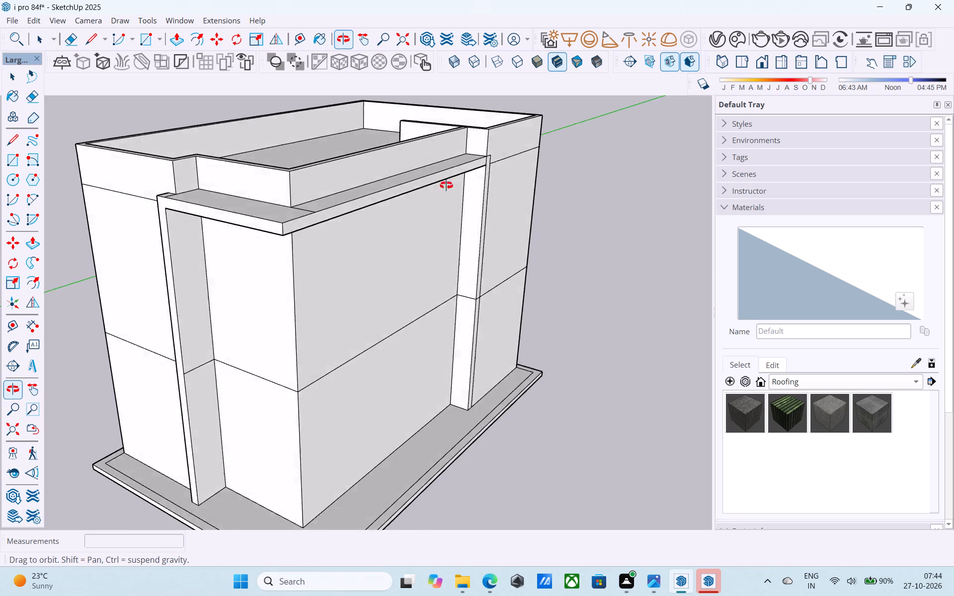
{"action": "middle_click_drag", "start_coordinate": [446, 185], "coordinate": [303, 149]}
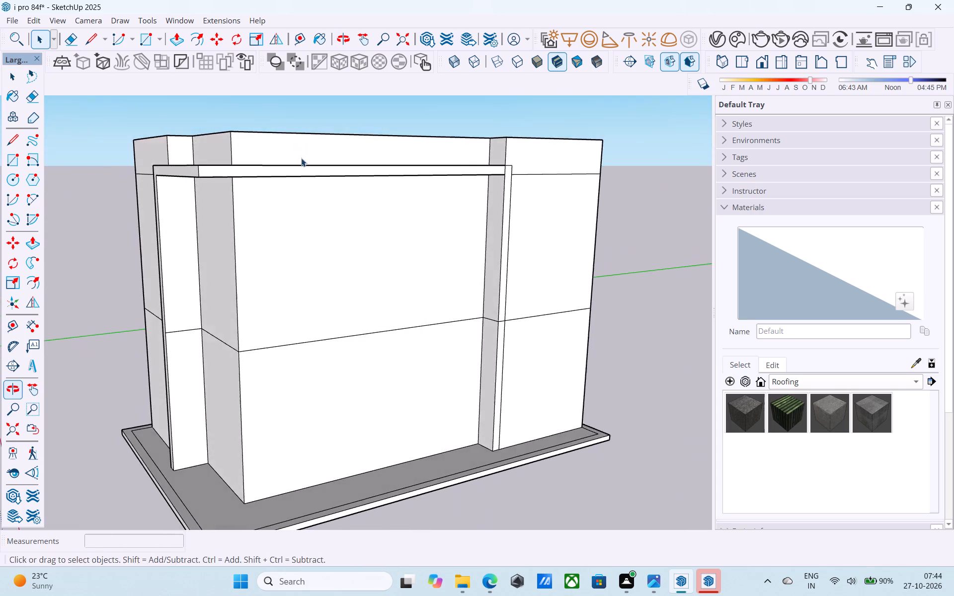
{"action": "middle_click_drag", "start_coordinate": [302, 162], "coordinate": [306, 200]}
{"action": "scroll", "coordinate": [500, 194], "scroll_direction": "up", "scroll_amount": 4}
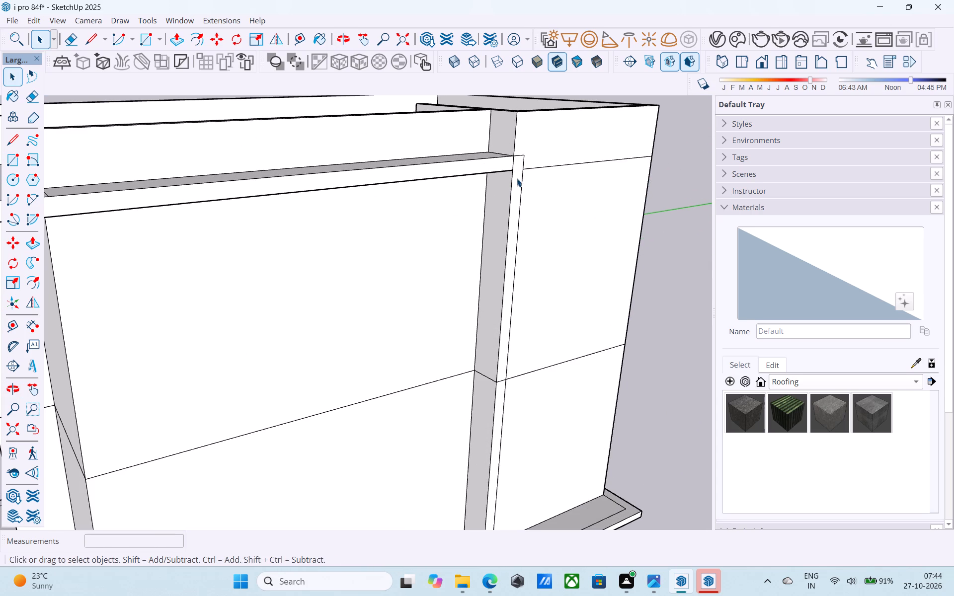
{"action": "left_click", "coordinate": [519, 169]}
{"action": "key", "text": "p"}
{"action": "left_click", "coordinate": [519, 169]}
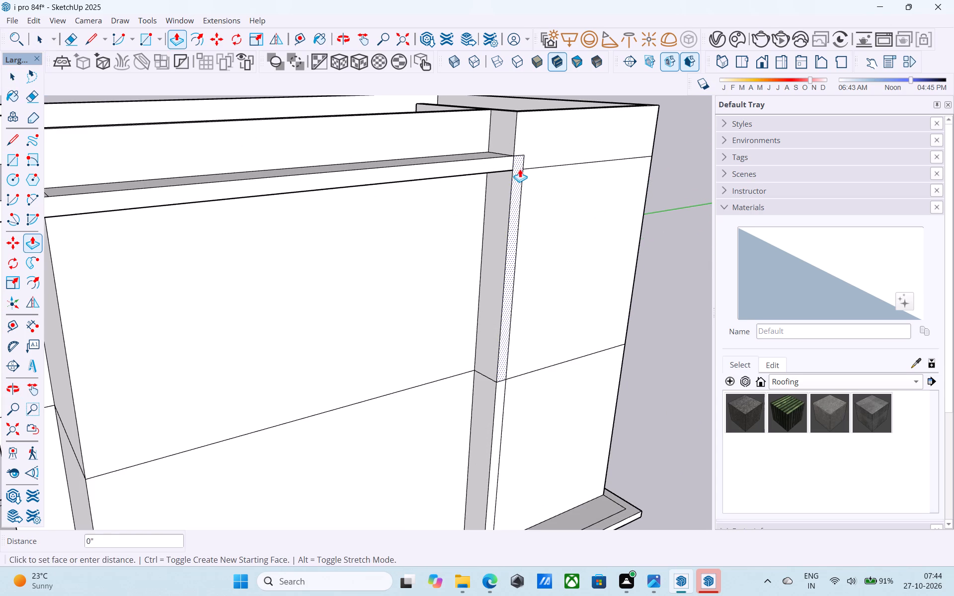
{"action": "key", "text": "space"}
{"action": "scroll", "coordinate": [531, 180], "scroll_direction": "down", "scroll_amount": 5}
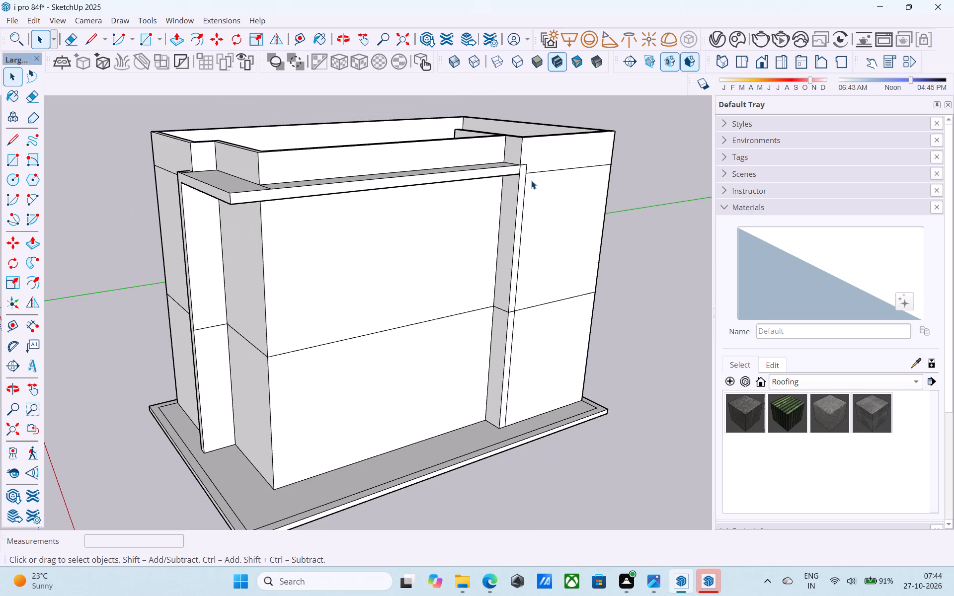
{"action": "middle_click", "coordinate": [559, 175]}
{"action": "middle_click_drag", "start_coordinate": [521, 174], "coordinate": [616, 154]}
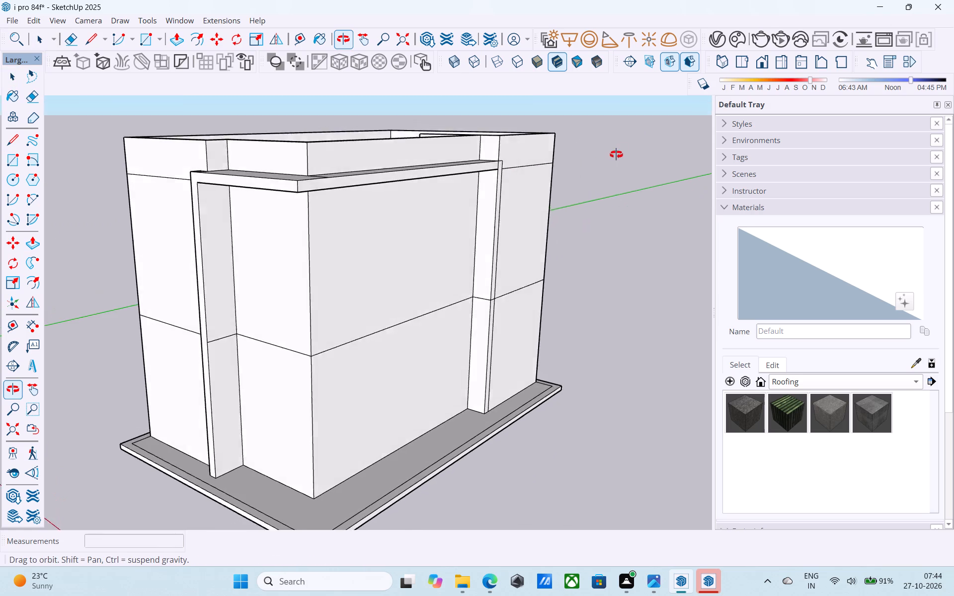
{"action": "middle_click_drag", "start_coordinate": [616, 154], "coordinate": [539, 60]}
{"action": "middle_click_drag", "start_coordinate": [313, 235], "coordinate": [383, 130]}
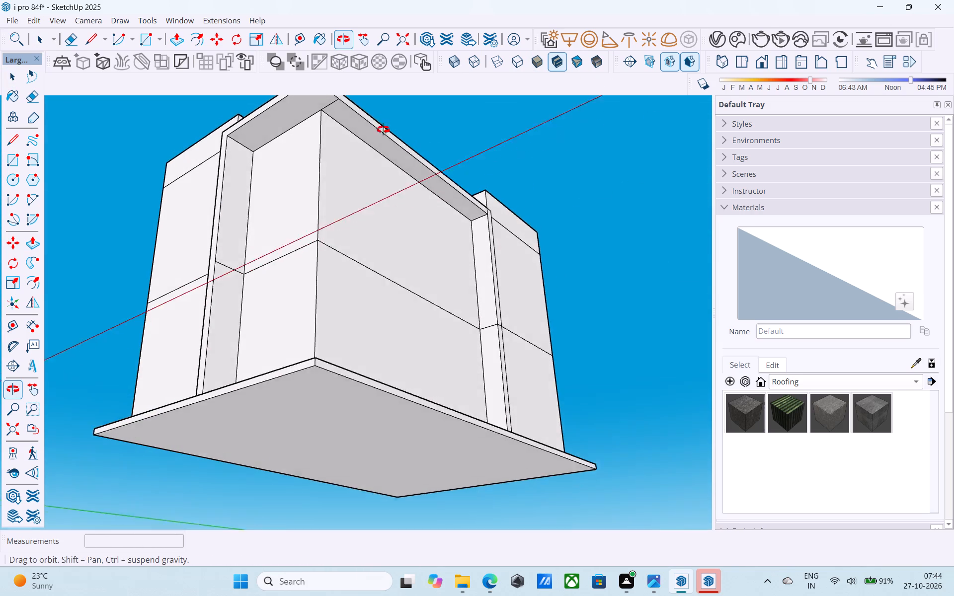
Erase the seam between the long side's projecting band and the upper-floor vertical frame strip, merging them into one face.
{"action": "middle_click_drag", "start_coordinate": [383, 130], "coordinate": [318, 398]}
{"action": "scroll", "coordinate": [520, 200], "scroll_direction": "up", "scroll_amount": 3}
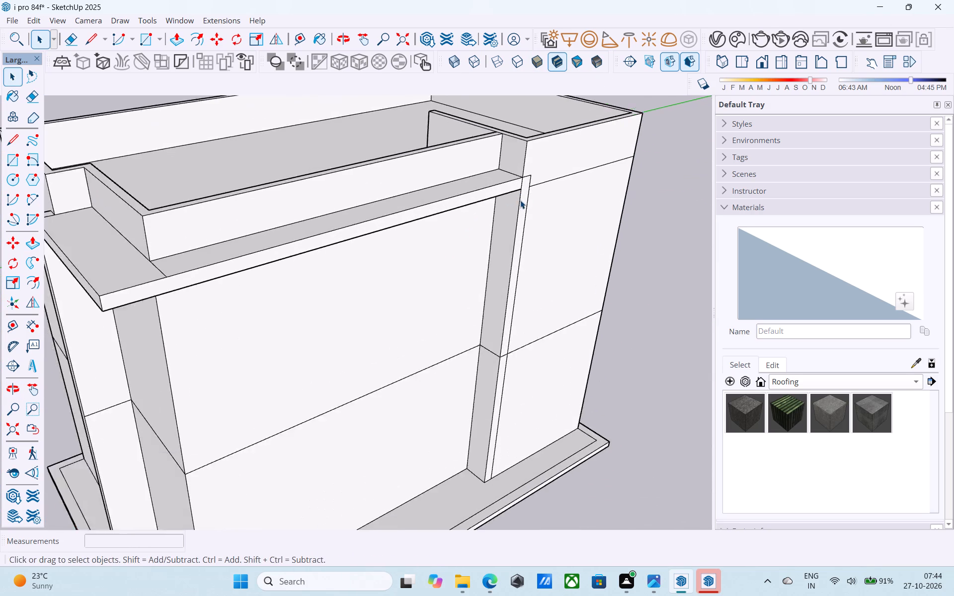
{"action": "scroll", "coordinate": [520, 200], "scroll_direction": "up", "scroll_amount": 8}
{"action": "key", "text": "e"}
{"action": "left_click", "coordinate": [522, 174]}
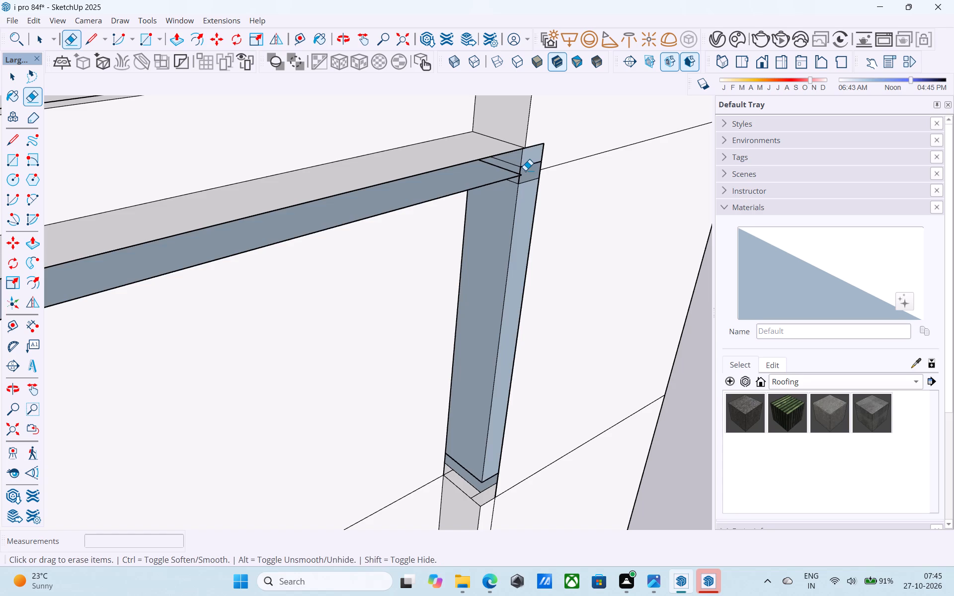
{"action": "key", "text": "ctrl+z"}
{"action": "left_click", "coordinate": [527, 167]}
Push/Pull the long side's merged L-shaped frame face outward by 1'.
{"action": "key", "text": "space"}
{"action": "left_click", "coordinate": [523, 166]}
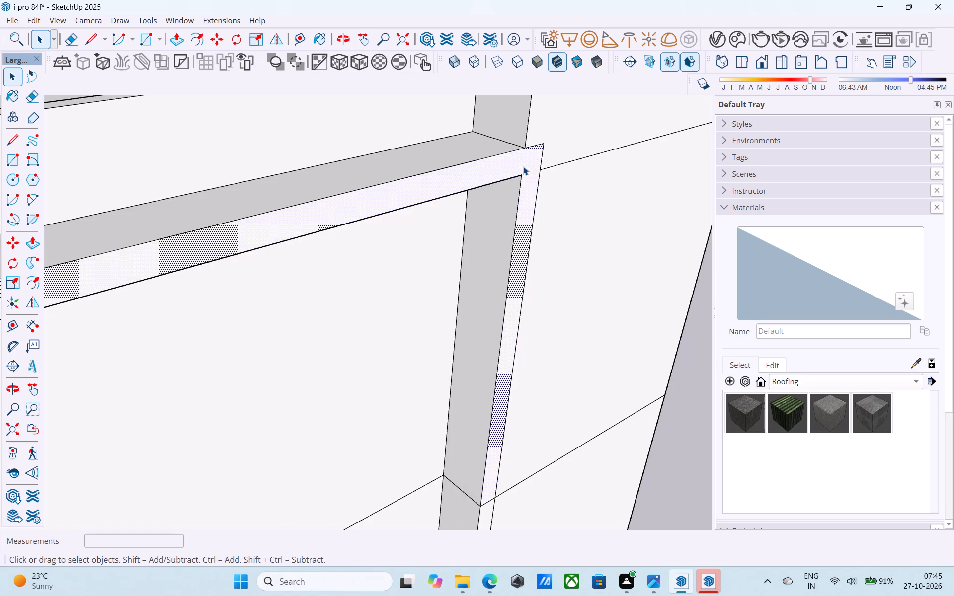
{"action": "key", "text": "p"}
{"action": "left_click", "coordinate": [523, 166]}
{"action": "type", "text": "1'"}
{"action": "key", "text": "Return"}
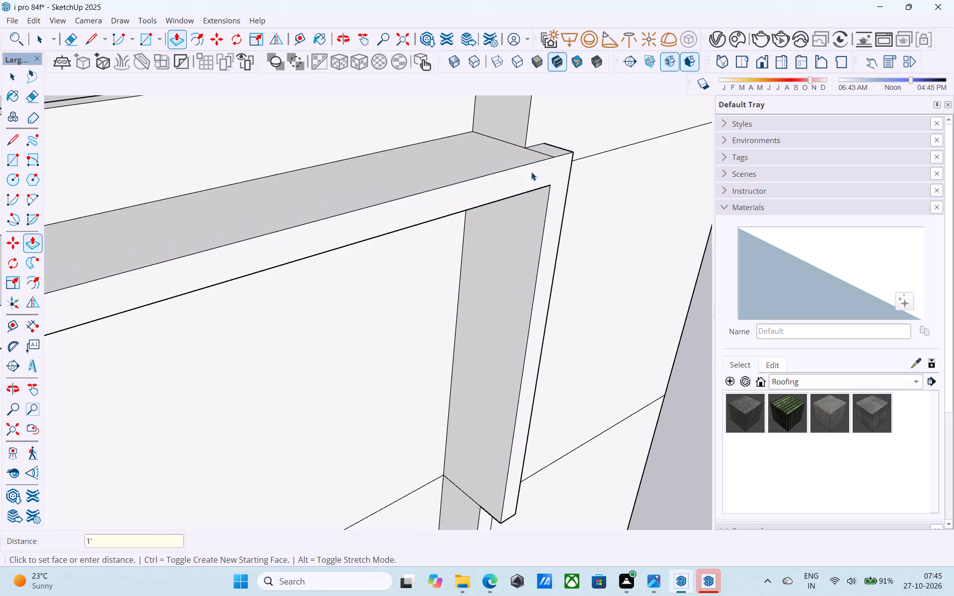
{"action": "key", "text": "space"}
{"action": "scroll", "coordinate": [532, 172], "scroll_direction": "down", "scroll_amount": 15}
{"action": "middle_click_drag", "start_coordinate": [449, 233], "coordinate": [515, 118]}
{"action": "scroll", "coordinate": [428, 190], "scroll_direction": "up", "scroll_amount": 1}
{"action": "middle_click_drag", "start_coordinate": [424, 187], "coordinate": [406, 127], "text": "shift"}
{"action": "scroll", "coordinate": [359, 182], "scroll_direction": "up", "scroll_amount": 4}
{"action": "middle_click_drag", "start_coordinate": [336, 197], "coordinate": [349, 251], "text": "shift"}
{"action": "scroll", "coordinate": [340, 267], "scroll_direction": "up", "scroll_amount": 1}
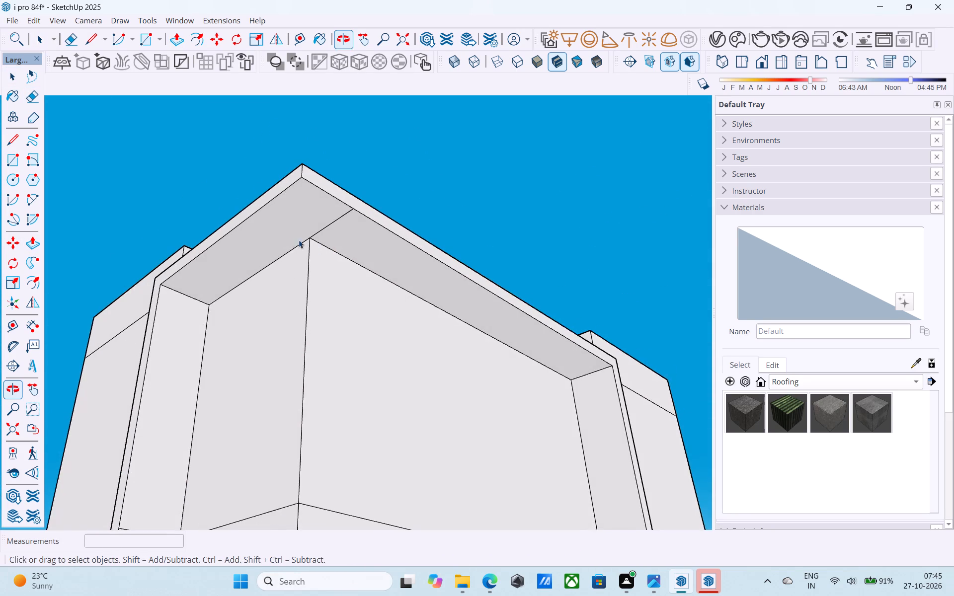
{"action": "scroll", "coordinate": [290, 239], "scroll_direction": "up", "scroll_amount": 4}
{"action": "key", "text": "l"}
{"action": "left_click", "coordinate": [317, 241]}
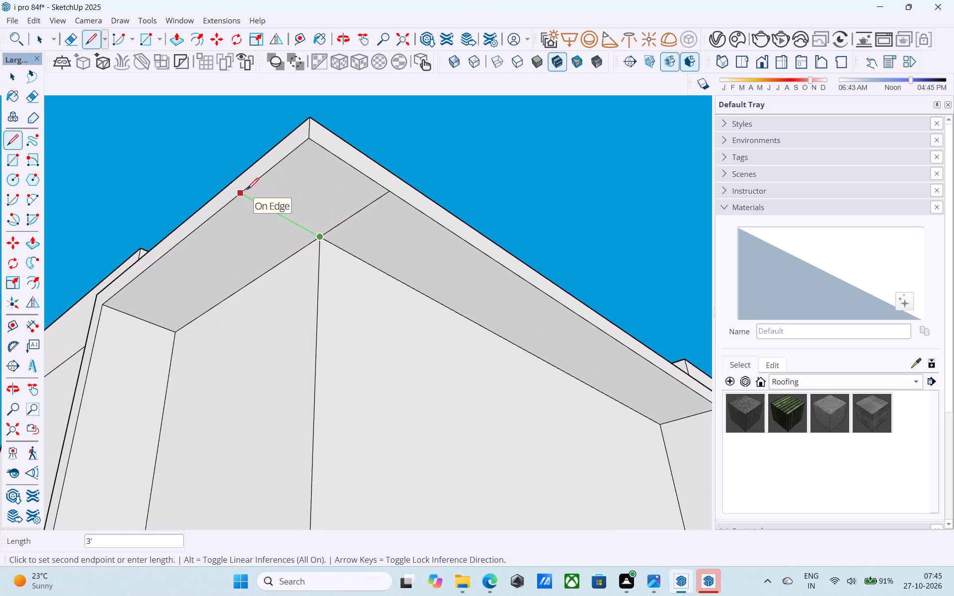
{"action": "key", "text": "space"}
Erase the leftover seam lines on the underside and top of the projecting frame at the building corner.
{"action": "key", "text": "e"}
{"action": "left_click_drag", "start_coordinate": [349, 217], "coordinate": [363, 228]}
{"action": "scroll", "coordinate": [357, 236], "scroll_direction": "down", "scroll_amount": 9}
{"action": "middle_click_drag", "start_coordinate": [363, 251], "coordinate": [448, 484]}
{"action": "middle_click_drag", "start_coordinate": [418, 348], "coordinate": [419, 397]}
{"action": "scroll", "coordinate": [418, 397], "scroll_direction": "up", "scroll_amount": 5}
{"action": "left_click_drag", "start_coordinate": [413, 391], "coordinate": [405, 403]}
Save the model.
{"action": "key", "text": "ctrl+s"}
{"action": "key", "text": "space"}
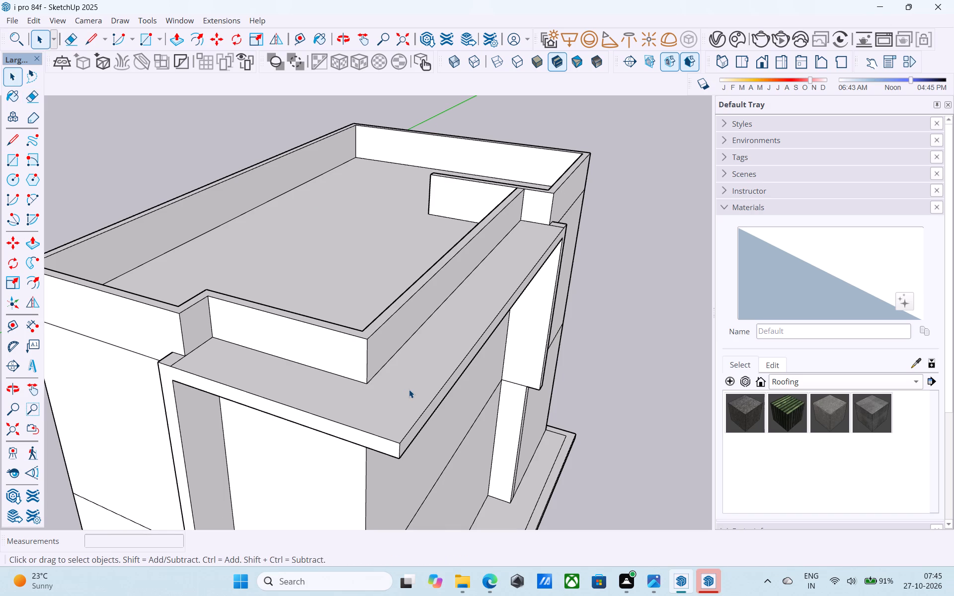
Examine the projecting frame and both recessed facades from several angles and distances.
{"action": "scroll", "coordinate": [409, 387], "scroll_direction": "down", "scroll_amount": 7}
{"action": "middle_click_drag", "start_coordinate": [438, 393], "coordinate": [435, 293]}
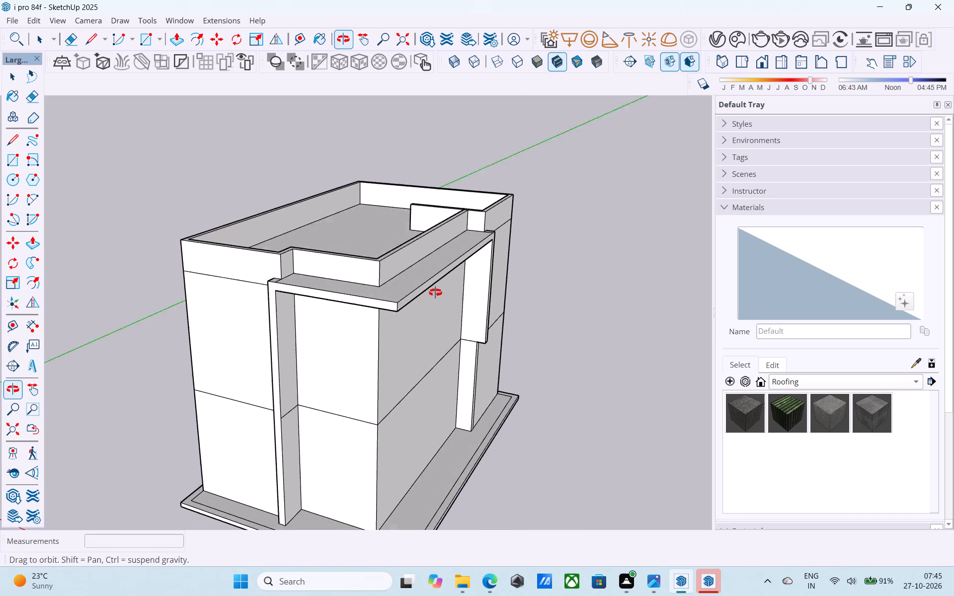
{"action": "middle_click_drag", "start_coordinate": [435, 293], "coordinate": [435, 285]}
{"action": "middle_click_drag", "start_coordinate": [489, 344], "coordinate": [401, 301], "text": "shift"}
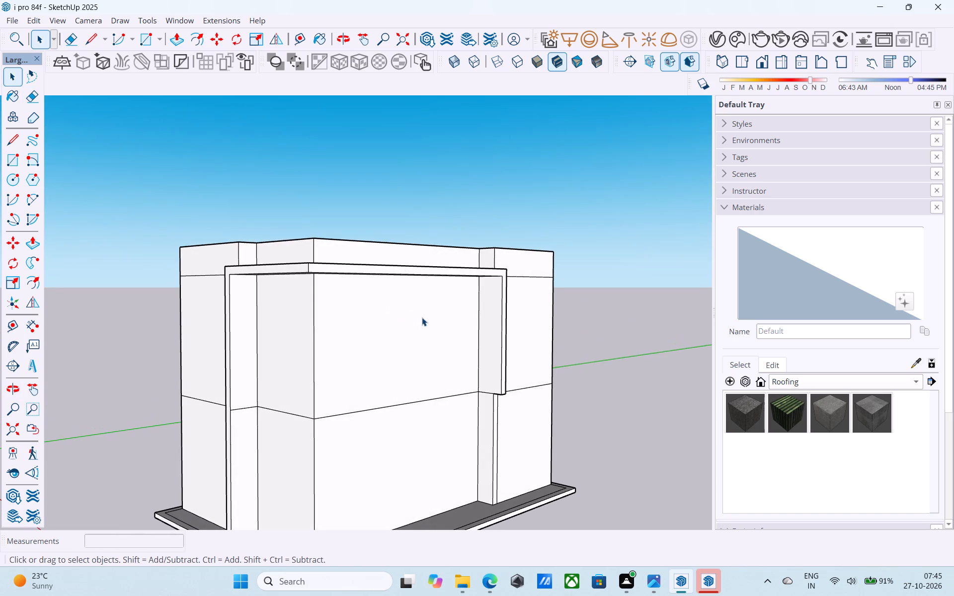
{"action": "middle_click_drag", "start_coordinate": [424, 325], "coordinate": [405, 305], "text": "shift"}
{"action": "middle_click_drag", "start_coordinate": [437, 338], "coordinate": [388, 324], "text": "shift"}
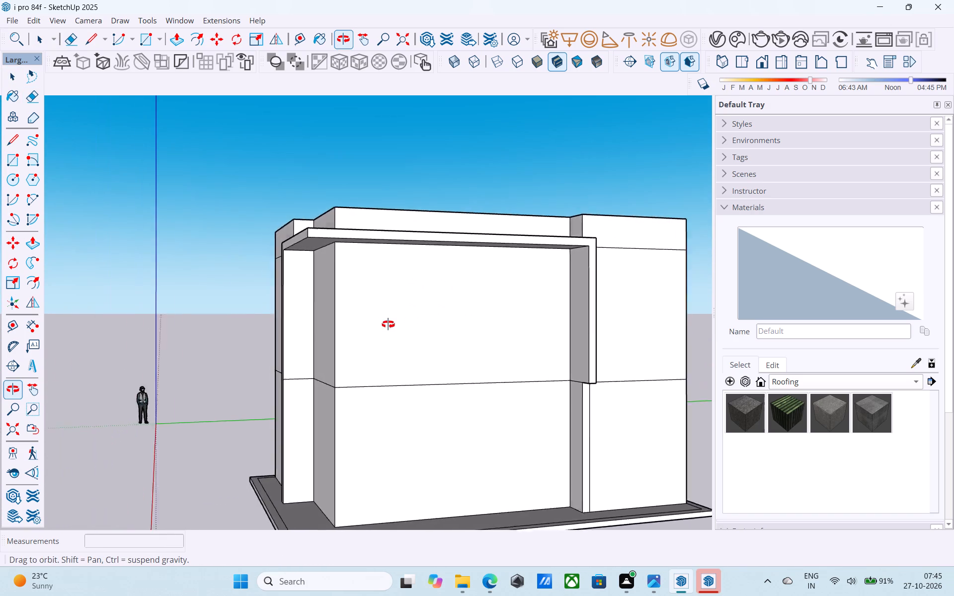
{"action": "middle_click_drag", "start_coordinate": [388, 324], "coordinate": [371, 324], "text": "shift"}
{"action": "middle_click_drag", "start_coordinate": [515, 345], "coordinate": [594, 269], "text": "shift"}
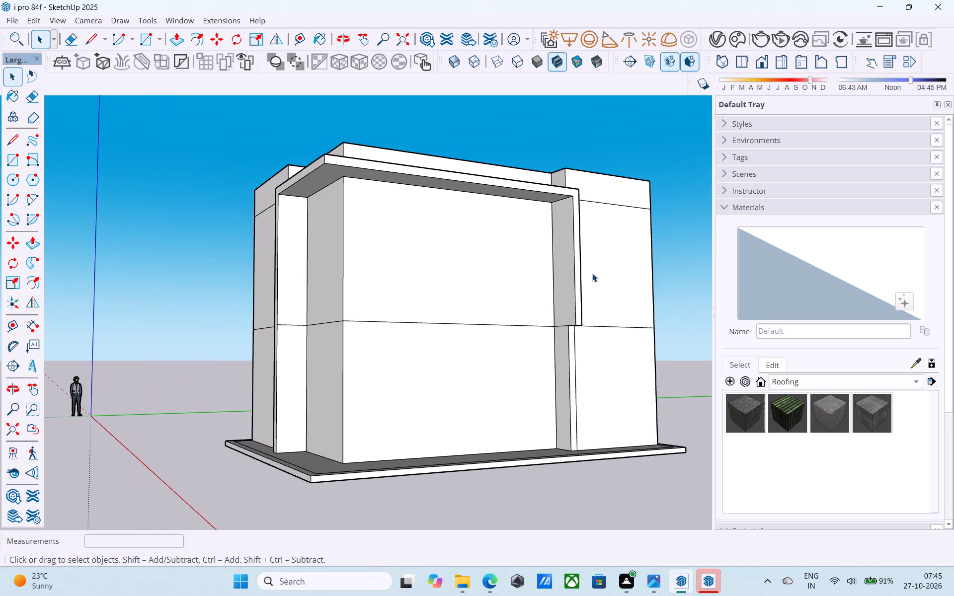
{"action": "scroll", "coordinate": [592, 274], "scroll_direction": "up", "scroll_amount": 1}
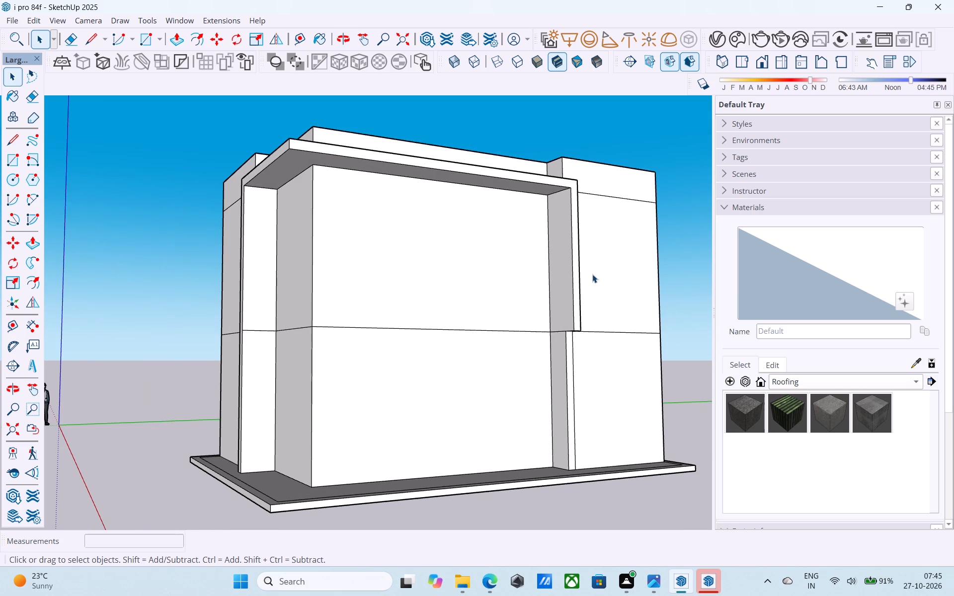
{"action": "scroll", "coordinate": [592, 275], "scroll_direction": "down", "scroll_amount": 6}
{"action": "middle_click_drag", "start_coordinate": [566, 341], "coordinate": [564, 417]}
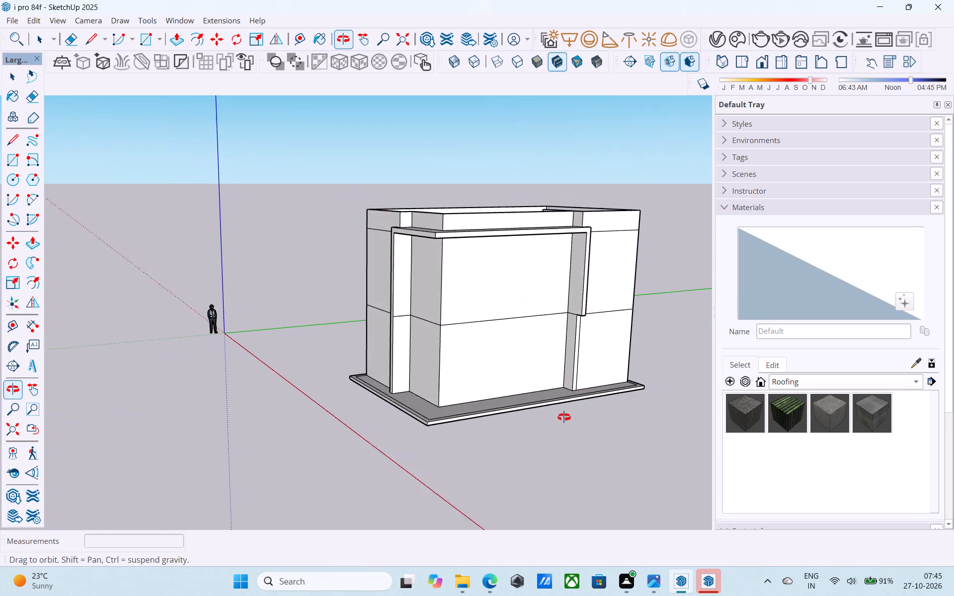
{"action": "middle_click_drag", "start_coordinate": [564, 417], "coordinate": [562, 420]}
{"action": "scroll", "coordinate": [518, 395], "scroll_direction": "up", "scroll_amount": 7}
{"action": "scroll", "coordinate": [512, 334], "scroll_direction": "down", "scroll_amount": 2}
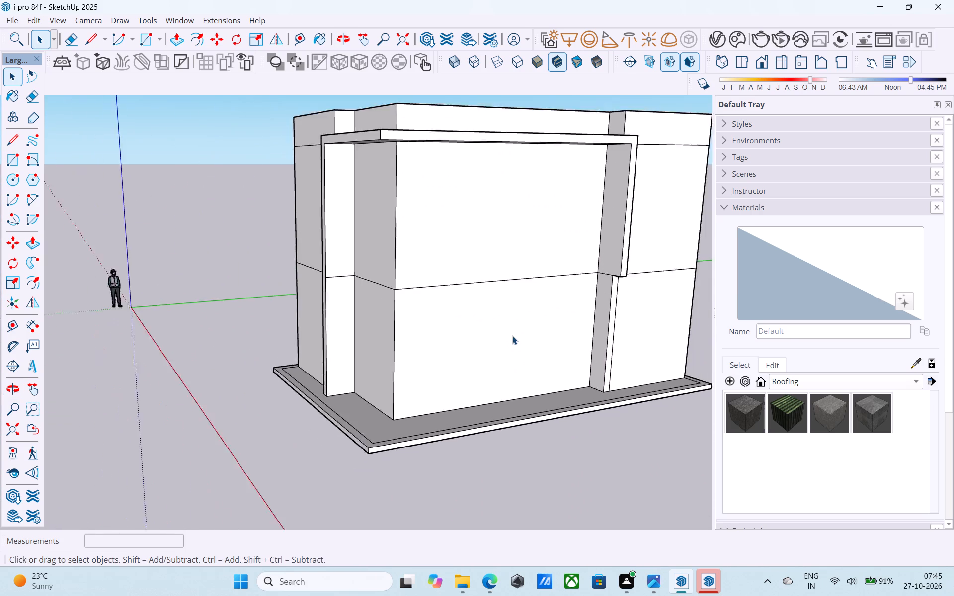
{"action": "scroll", "coordinate": [512, 336], "scroll_direction": "down", "scroll_amount": 2}
{"action": "middle_click_drag", "start_coordinate": [512, 336], "coordinate": [447, 361]}
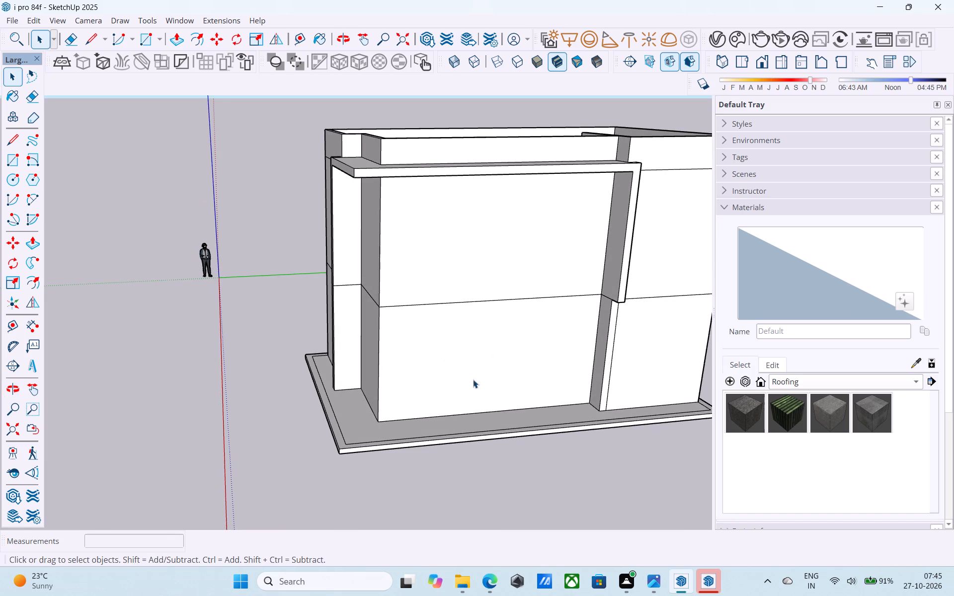
{"action": "middle_click_drag", "start_coordinate": [481, 385], "coordinate": [465, 391]}
Copy the ground-floor vertical edge at the far end of the long recessed wall 12' along the wall toward the building corner.
{"action": "middle_click_drag", "start_coordinate": [614, 354], "coordinate": [649, 343]}
{"action": "scroll", "coordinate": [618, 335], "scroll_direction": "up", "scroll_amount": 5}
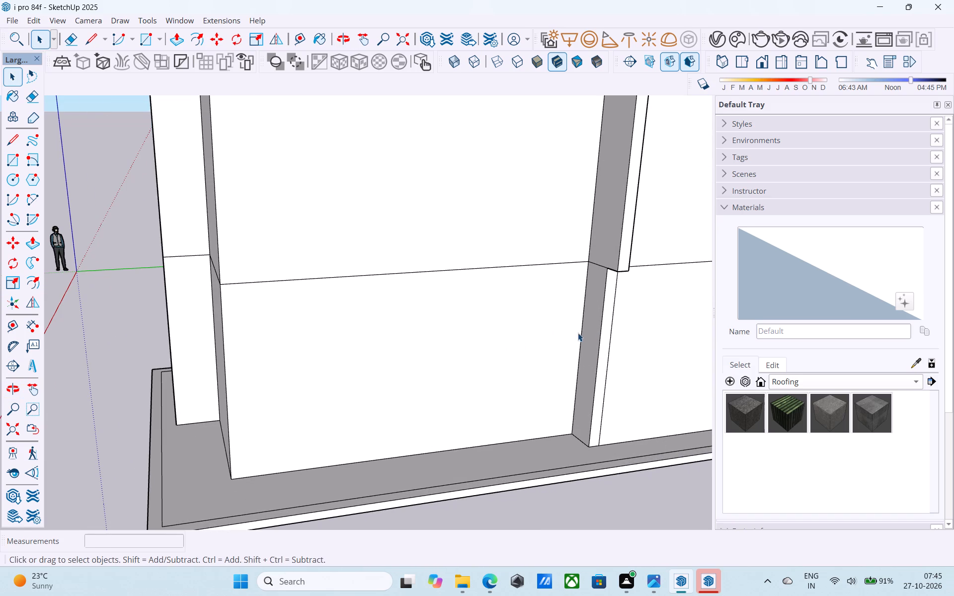
{"action": "left_click", "coordinate": [581, 333]}
{"action": "key", "text": "m"}
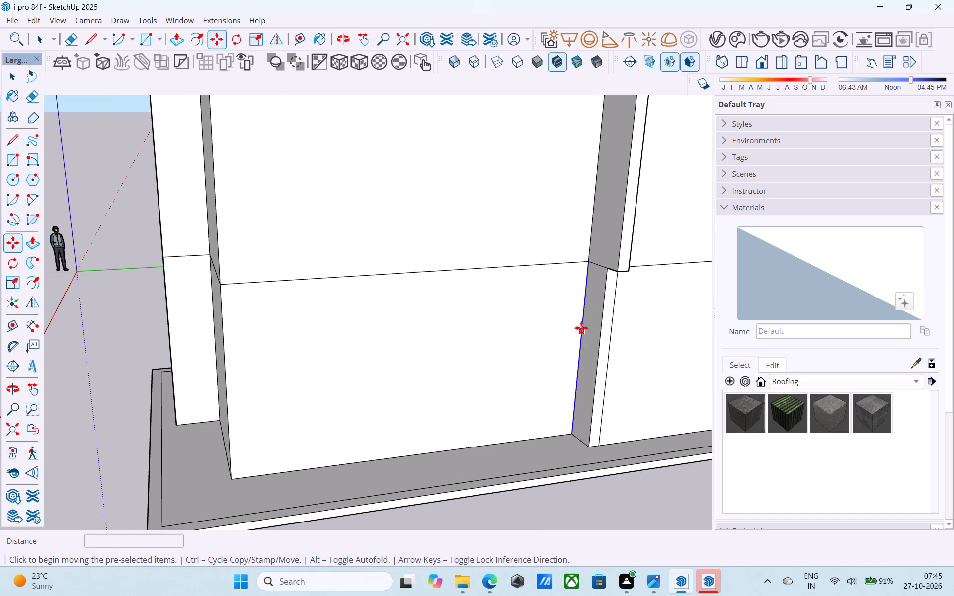
{"action": "left_click", "coordinate": [592, 261]}
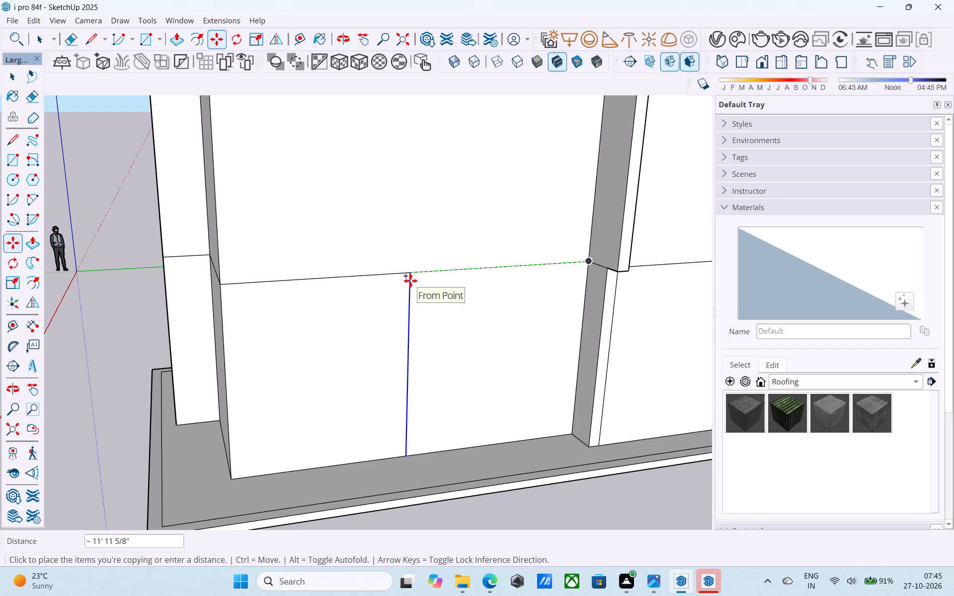
{"action": "type", "text": "10'"}
{"action": "key", "text": "Return"}
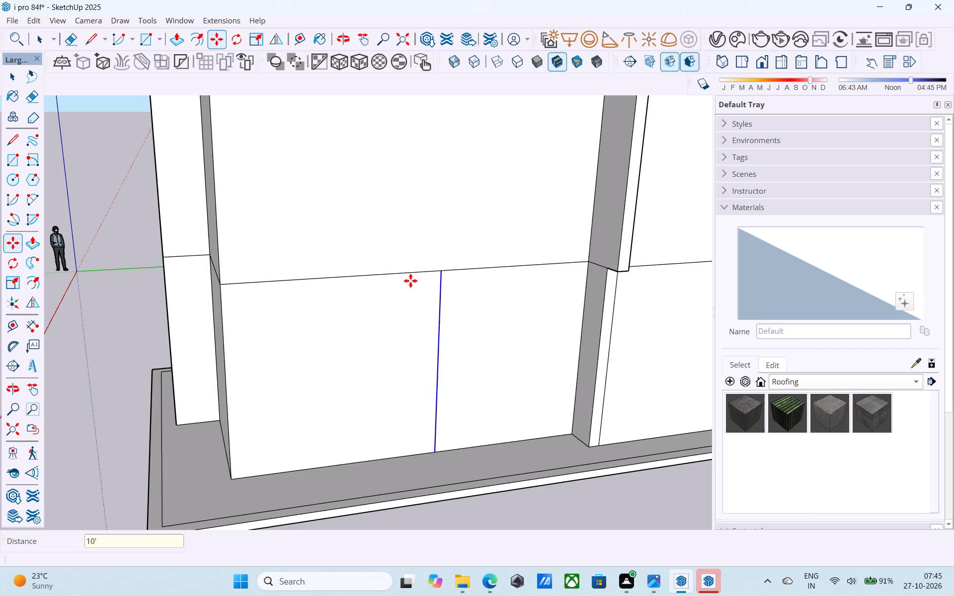
{"action": "type", "text": "12'"}
{"action": "key", "text": "Return"}
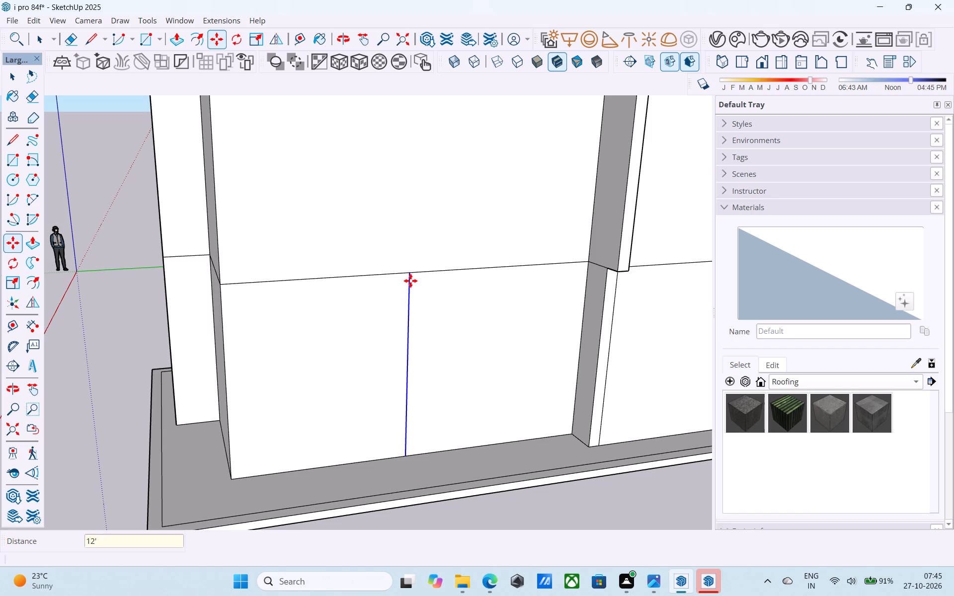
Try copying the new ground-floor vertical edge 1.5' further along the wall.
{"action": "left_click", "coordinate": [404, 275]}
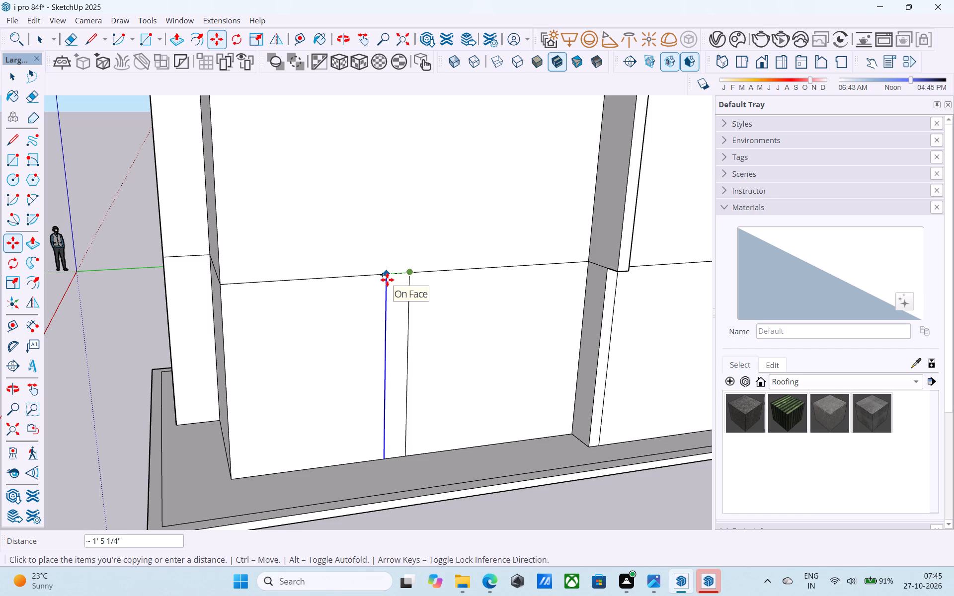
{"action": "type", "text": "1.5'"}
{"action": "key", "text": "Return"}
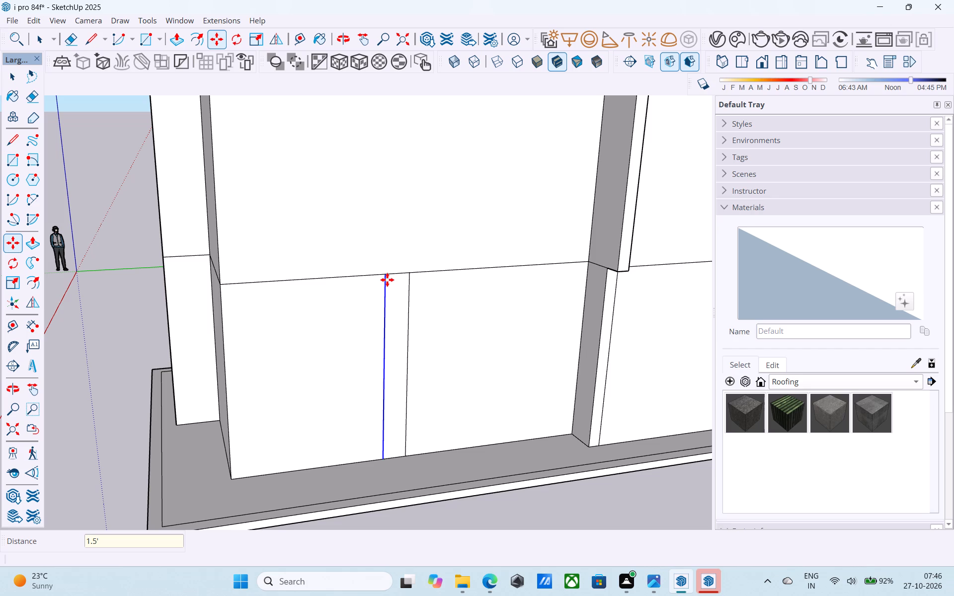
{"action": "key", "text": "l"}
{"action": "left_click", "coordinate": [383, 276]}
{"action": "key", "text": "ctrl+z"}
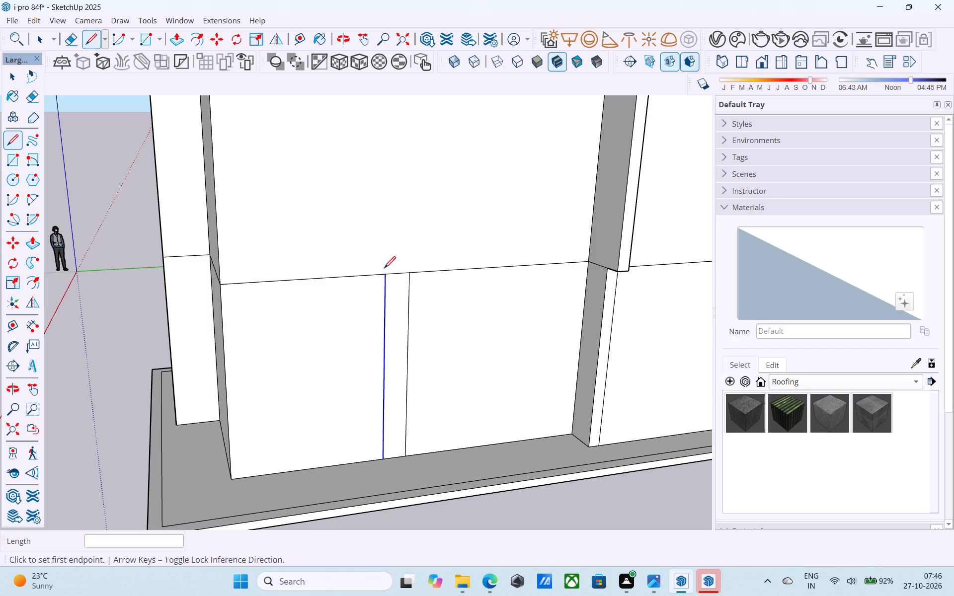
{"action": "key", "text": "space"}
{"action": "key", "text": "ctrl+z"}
Copy the new ground-floor vertical edge 2' further along the wall toward the building corner.
{"action": "left_click", "coordinate": [408, 286]}
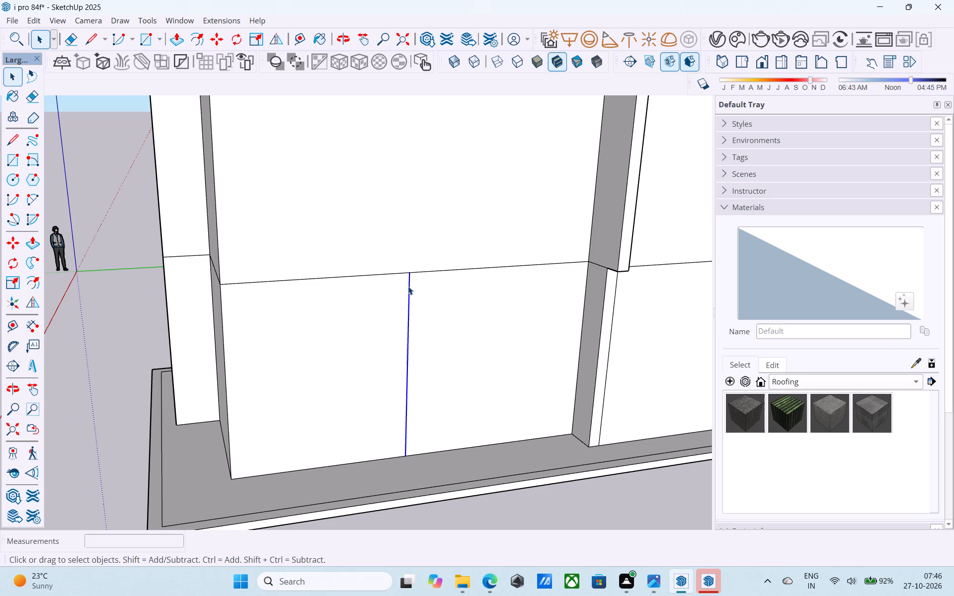
{"action": "key", "text": "m"}
{"action": "left_click", "coordinate": [405, 269]}
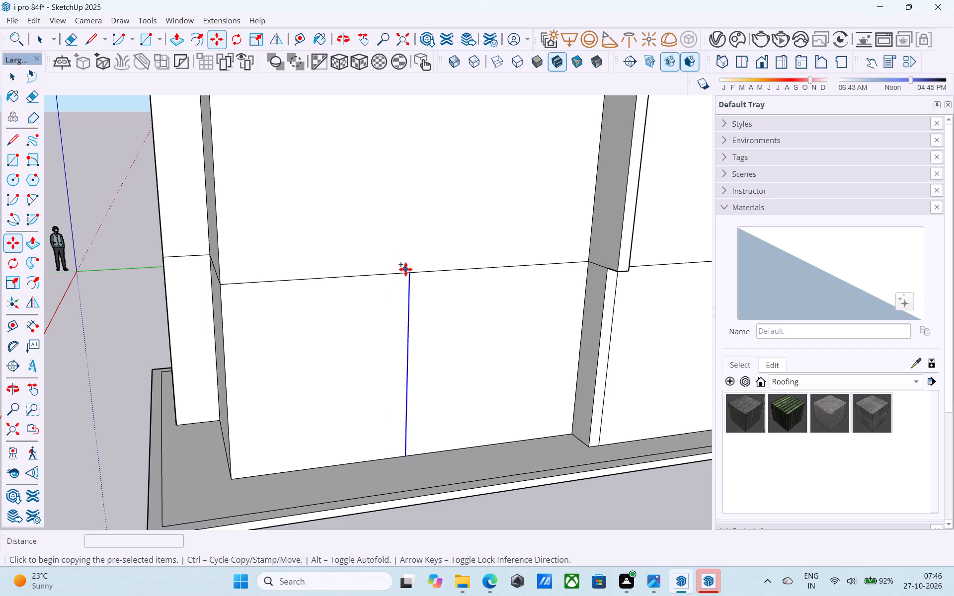
{"action": "key", "text": "space"}
{"action": "type", "text": "m"}
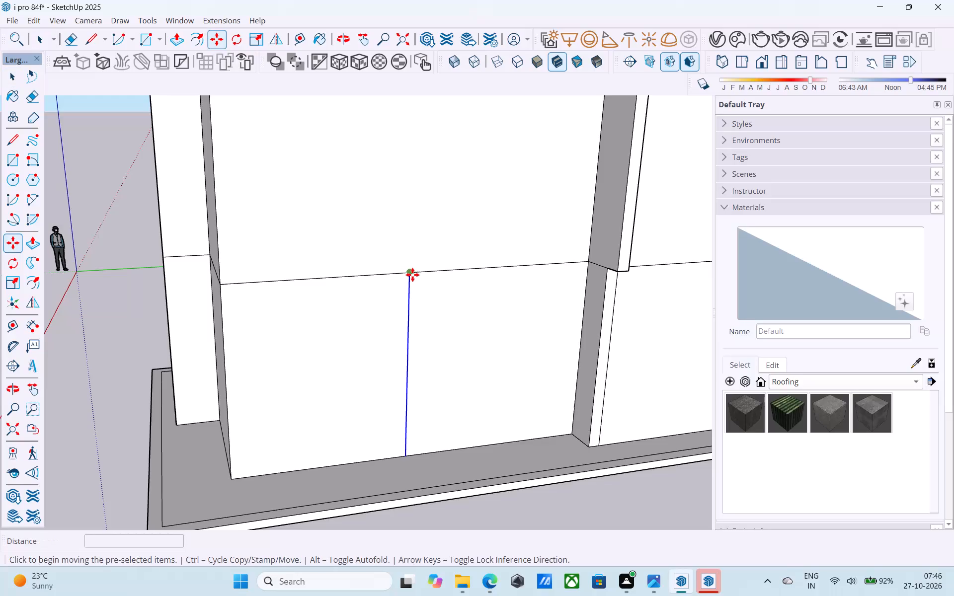
{"action": "left_click", "coordinate": [411, 274]}
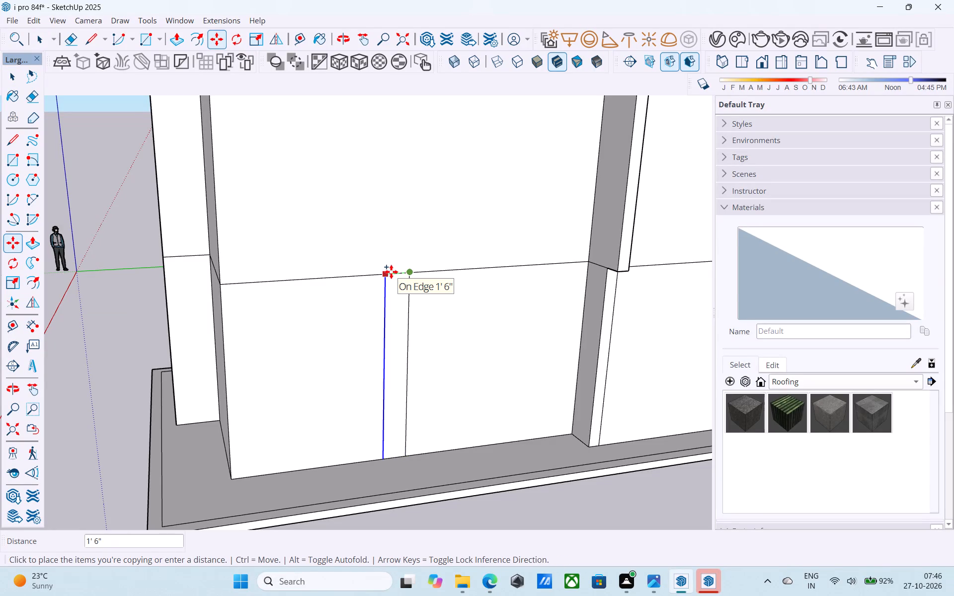
{"action": "type", "text": "2'"}
{"action": "key", "text": "Return"}
{"action": "key", "text": "space"}
Draw a 2' vertical line up from the outer copied edge's top, continuing with a 14' horizontal line to the recess's side wall.
{"action": "type", "text": "l"}
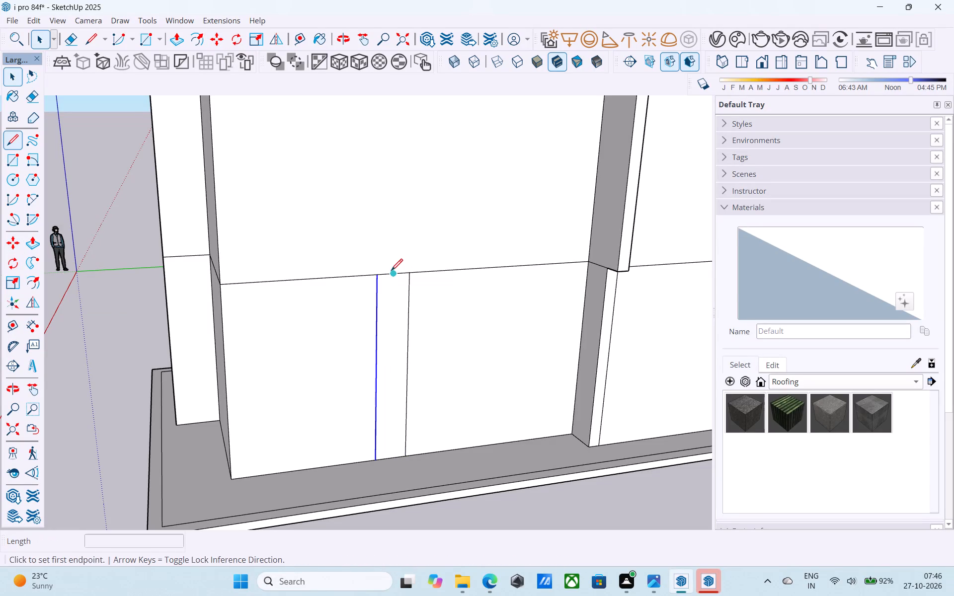
{"action": "left_click", "coordinate": [378, 274]}
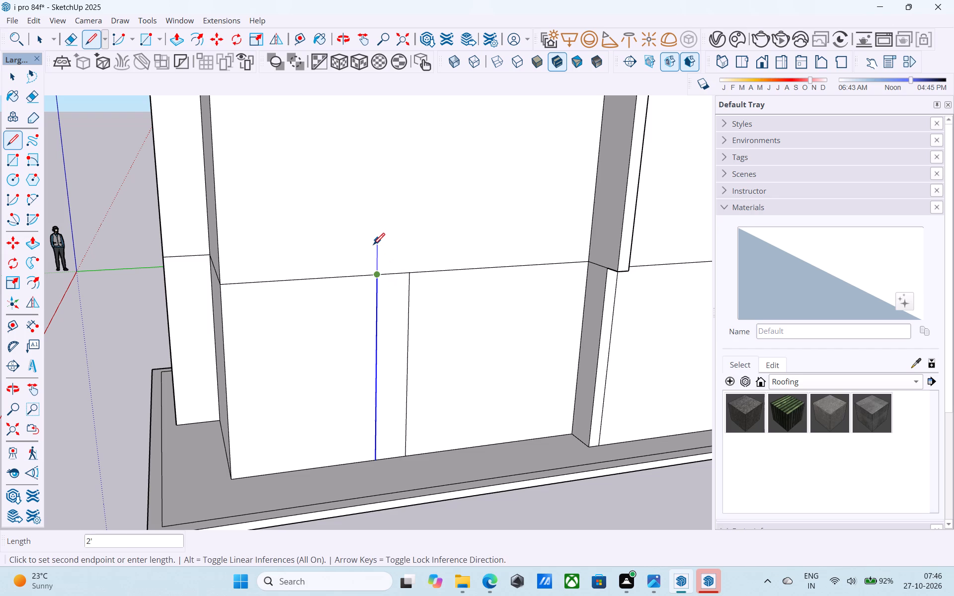
{"action": "left_click", "coordinate": [373, 246]}
{"action": "left_click", "coordinate": [591, 226]}
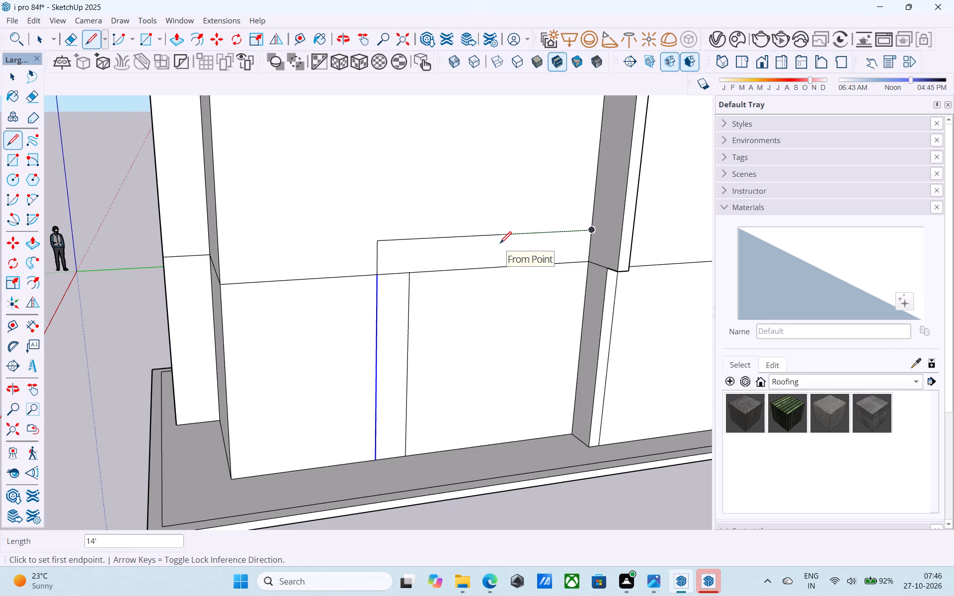
{"action": "key", "text": "space"}
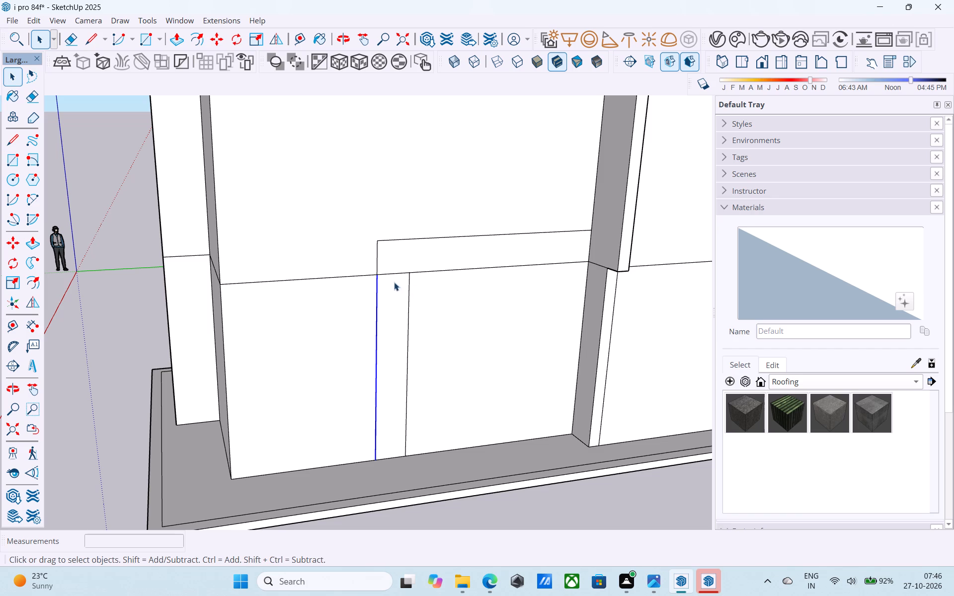
Erase the floor-line segment between the 2' vertical strip and the horizontal band above, joining them into an L-shaped face.
{"action": "key", "text": "e"}
{"action": "left_click_drag", "start_coordinate": [391, 277], "coordinate": [391, 268]}
Push/Pull the L-shaped entrance frame face on the long recessed wall outward by 3'.
{"action": "key", "text": "space"}
{"action": "left_click", "coordinate": [399, 265]}
{"action": "key", "text": "p"}
{"action": "left_click", "coordinate": [399, 264]}
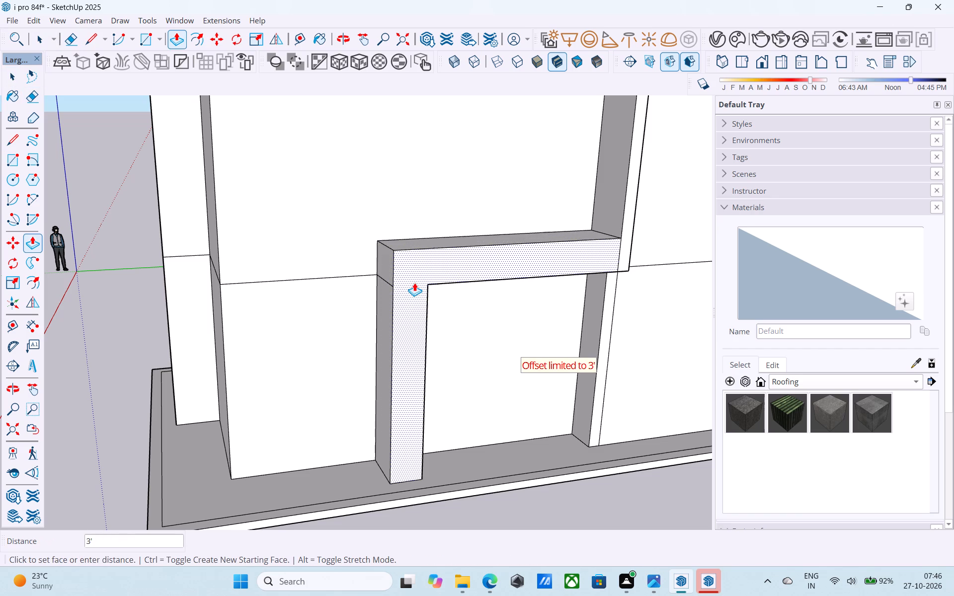
{"action": "left_click", "coordinate": [414, 283]}
{"action": "key", "text": "space"}
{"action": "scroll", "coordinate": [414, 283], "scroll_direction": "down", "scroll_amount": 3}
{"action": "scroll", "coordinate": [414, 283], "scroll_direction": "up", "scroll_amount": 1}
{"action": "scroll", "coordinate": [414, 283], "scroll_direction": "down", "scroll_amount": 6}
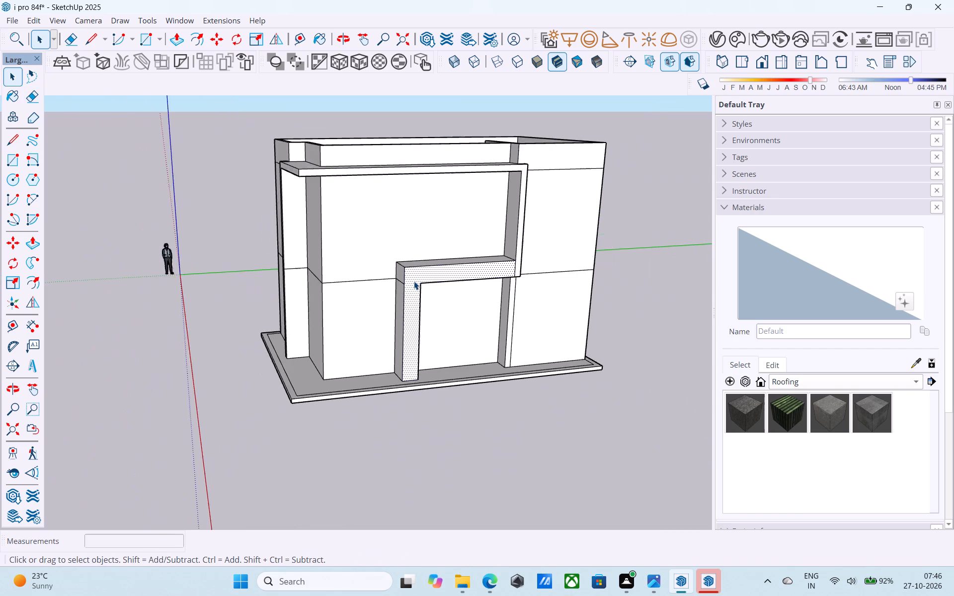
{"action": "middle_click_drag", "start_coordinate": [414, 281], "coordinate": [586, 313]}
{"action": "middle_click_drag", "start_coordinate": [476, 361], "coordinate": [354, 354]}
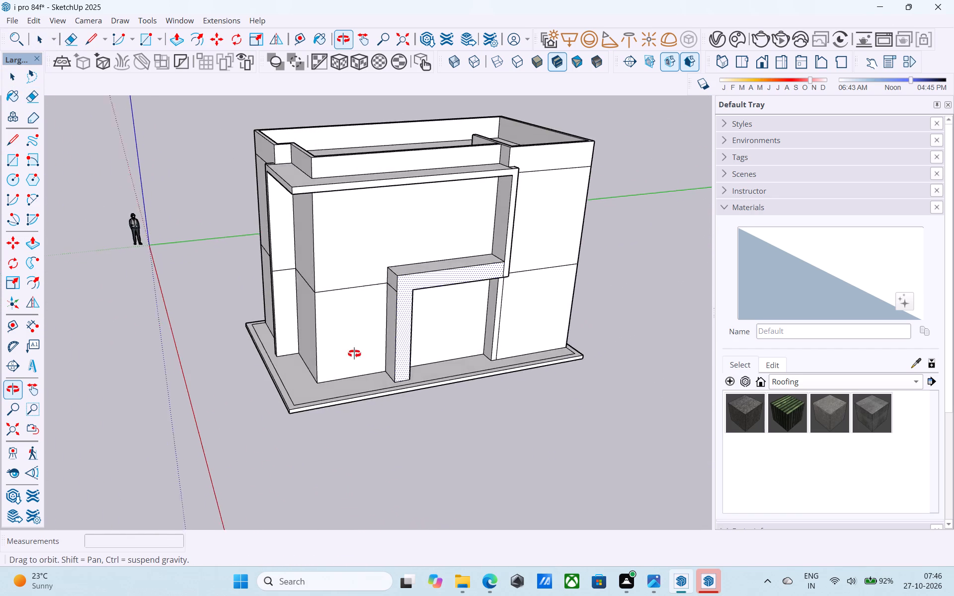
Erase the floor-level lines across the corner's two walls inside the facade frame and across the entrance frame's outer side.
{"action": "middle_click_drag", "start_coordinate": [354, 354], "coordinate": [413, 366]}
{"action": "scroll", "coordinate": [336, 350], "scroll_direction": "up", "scroll_amount": 4}
{"action": "scroll", "coordinate": [336, 350], "scroll_direction": "down", "scroll_amount": 4}
{"action": "middle_click_drag", "start_coordinate": [335, 348], "coordinate": [313, 375]}
{"action": "scroll", "coordinate": [319, 367], "scroll_direction": "down", "scroll_amount": 1, "text": "shift"}
{"action": "middle_click_drag", "start_coordinate": [319, 330], "coordinate": [394, 313], "text": "shift"}
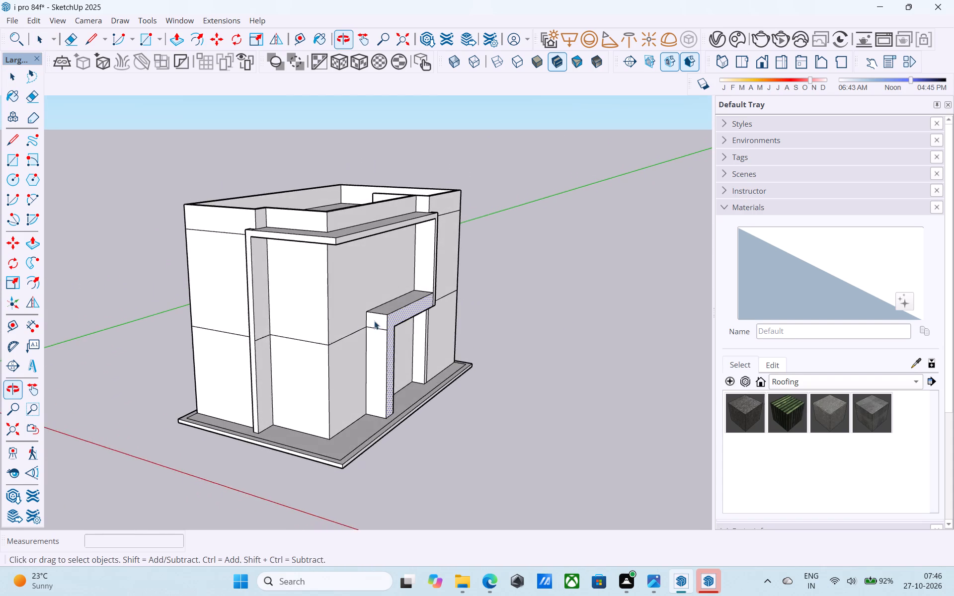
{"action": "scroll", "coordinate": [334, 326], "scroll_direction": "up", "scroll_amount": 2}
{"action": "middle_click_drag", "start_coordinate": [329, 320], "coordinate": [354, 274]}
{"action": "scroll", "coordinate": [331, 304], "scroll_direction": "up", "scroll_amount": 1, "text": "shift"}
{"action": "scroll", "coordinate": [356, 275], "scroll_direction": "up", "scroll_amount": 1}
{"action": "key", "text": "e"}
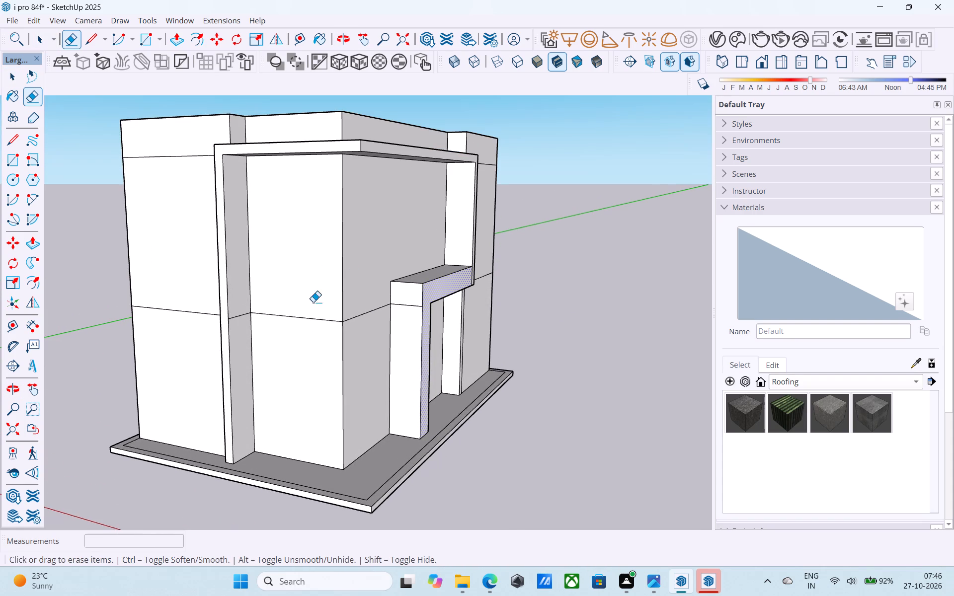
{"action": "left_click_drag", "start_coordinate": [311, 307], "coordinate": [316, 355]}
{"action": "left_click_drag", "start_coordinate": [363, 310], "coordinate": [378, 332]}
{"action": "scroll", "coordinate": [396, 321], "scroll_direction": "up", "scroll_amount": 4}
{"action": "left_click", "coordinate": [411, 298]}
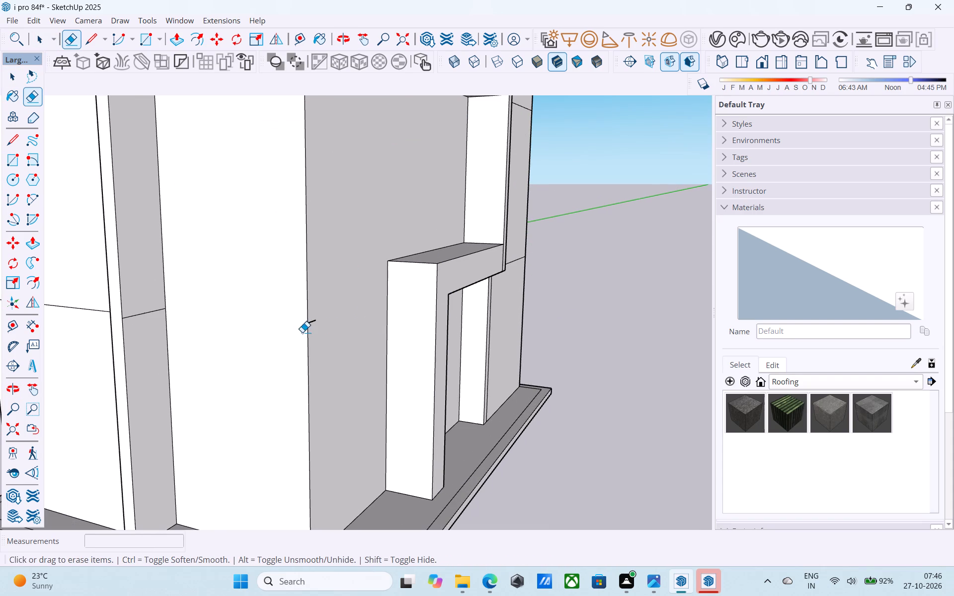
{"action": "left_click", "coordinate": [317, 321]}
Erase the floor-level line on the narrow return wall beside the facade frame's vertical leg.
{"action": "left_click", "coordinate": [157, 311]}
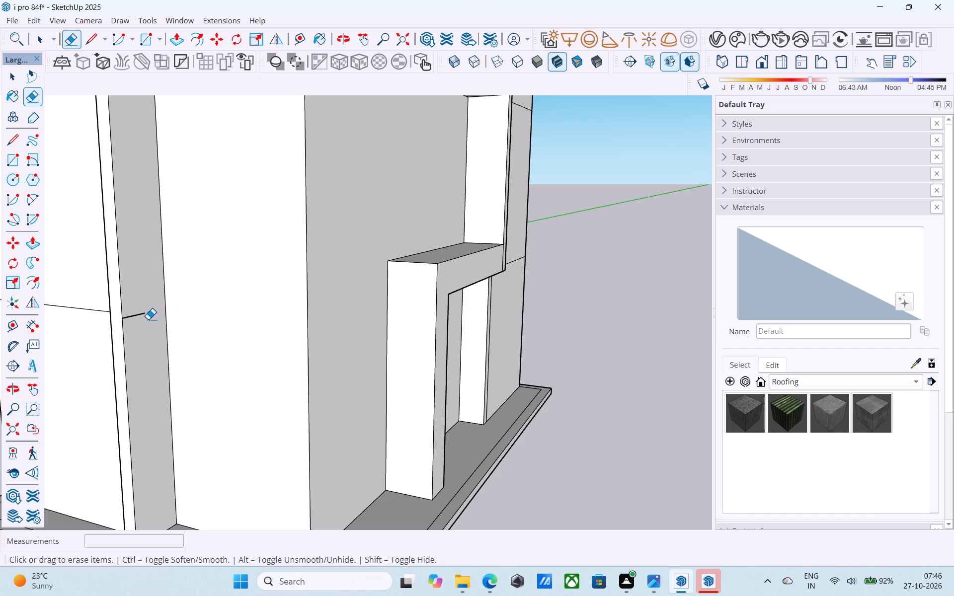
{"action": "left_click_drag", "start_coordinate": [142, 319], "coordinate": [134, 311]}
{"action": "scroll", "coordinate": [142, 300], "scroll_direction": "down", "scroll_amount": 2}
{"action": "scroll", "coordinate": [147, 305], "scroll_direction": "up", "scroll_amount": 1}
{"action": "scroll", "coordinate": [147, 305], "scroll_direction": "down", "scroll_amount": 1}
{"action": "scroll", "coordinate": [148, 305], "scroll_direction": "up", "scroll_amount": 5}
{"action": "left_click", "coordinate": [143, 313]}
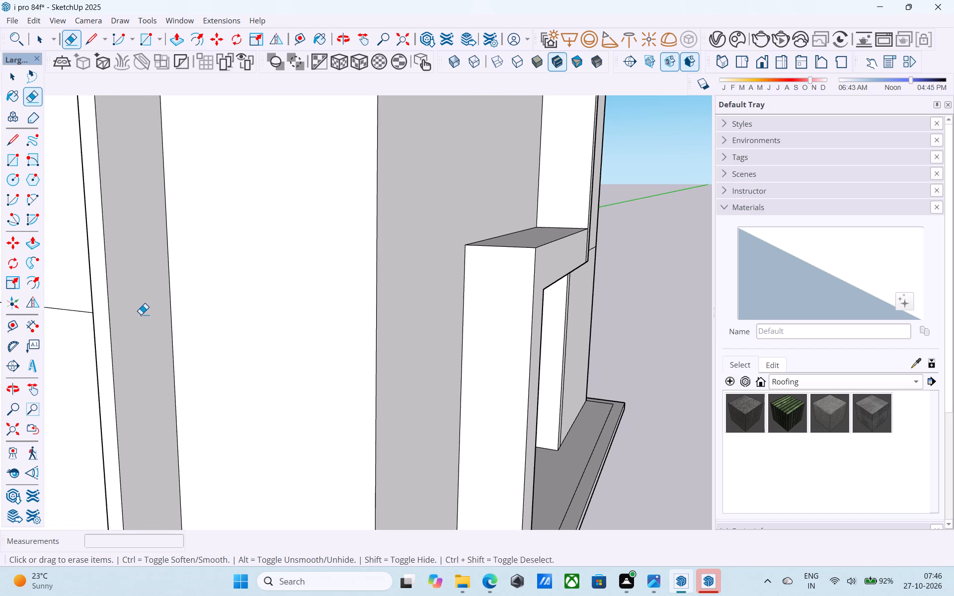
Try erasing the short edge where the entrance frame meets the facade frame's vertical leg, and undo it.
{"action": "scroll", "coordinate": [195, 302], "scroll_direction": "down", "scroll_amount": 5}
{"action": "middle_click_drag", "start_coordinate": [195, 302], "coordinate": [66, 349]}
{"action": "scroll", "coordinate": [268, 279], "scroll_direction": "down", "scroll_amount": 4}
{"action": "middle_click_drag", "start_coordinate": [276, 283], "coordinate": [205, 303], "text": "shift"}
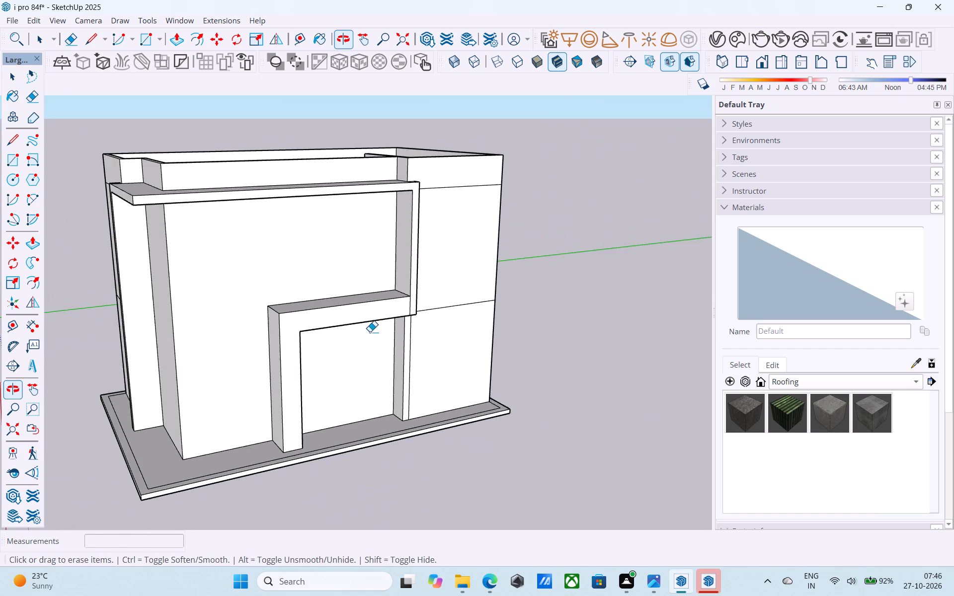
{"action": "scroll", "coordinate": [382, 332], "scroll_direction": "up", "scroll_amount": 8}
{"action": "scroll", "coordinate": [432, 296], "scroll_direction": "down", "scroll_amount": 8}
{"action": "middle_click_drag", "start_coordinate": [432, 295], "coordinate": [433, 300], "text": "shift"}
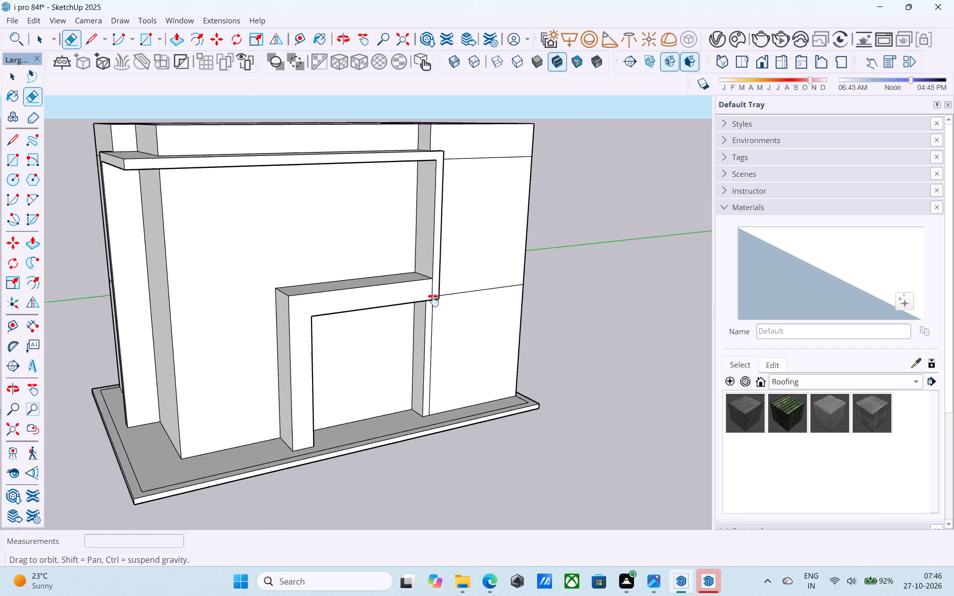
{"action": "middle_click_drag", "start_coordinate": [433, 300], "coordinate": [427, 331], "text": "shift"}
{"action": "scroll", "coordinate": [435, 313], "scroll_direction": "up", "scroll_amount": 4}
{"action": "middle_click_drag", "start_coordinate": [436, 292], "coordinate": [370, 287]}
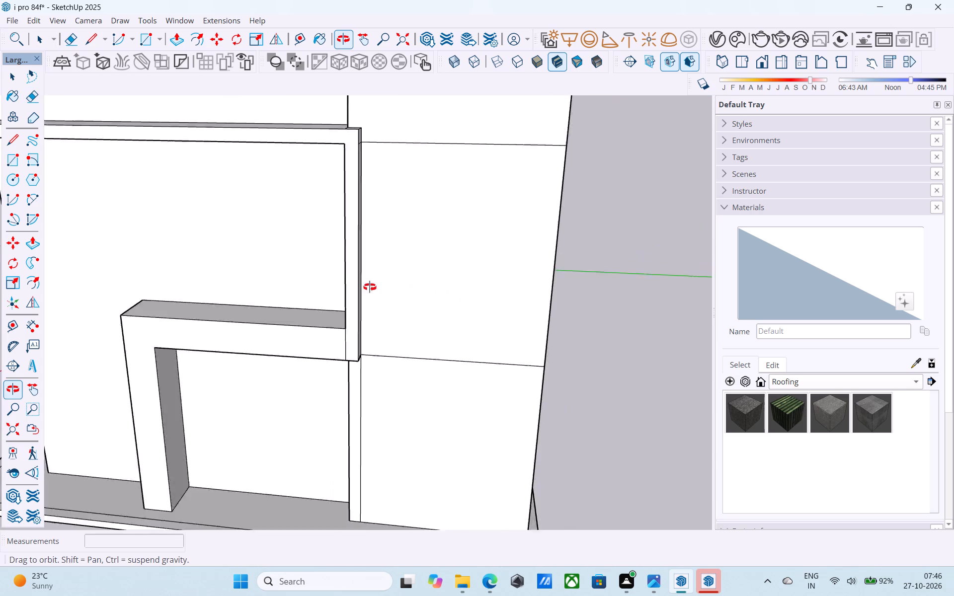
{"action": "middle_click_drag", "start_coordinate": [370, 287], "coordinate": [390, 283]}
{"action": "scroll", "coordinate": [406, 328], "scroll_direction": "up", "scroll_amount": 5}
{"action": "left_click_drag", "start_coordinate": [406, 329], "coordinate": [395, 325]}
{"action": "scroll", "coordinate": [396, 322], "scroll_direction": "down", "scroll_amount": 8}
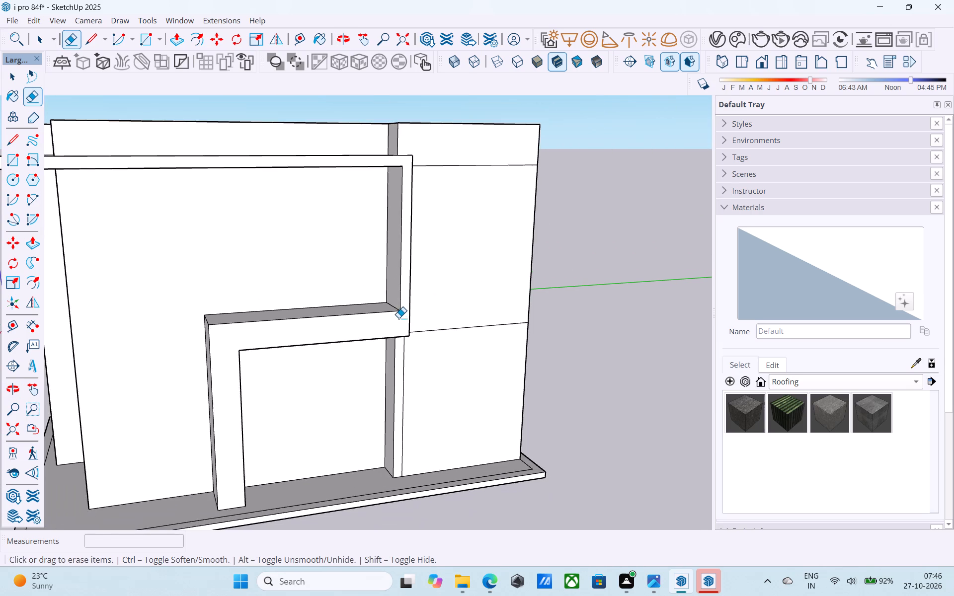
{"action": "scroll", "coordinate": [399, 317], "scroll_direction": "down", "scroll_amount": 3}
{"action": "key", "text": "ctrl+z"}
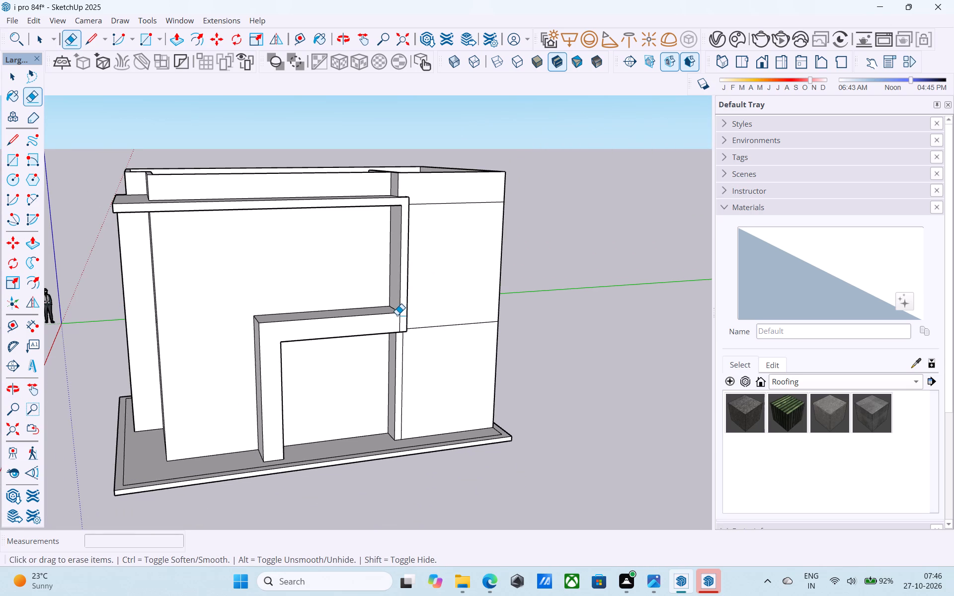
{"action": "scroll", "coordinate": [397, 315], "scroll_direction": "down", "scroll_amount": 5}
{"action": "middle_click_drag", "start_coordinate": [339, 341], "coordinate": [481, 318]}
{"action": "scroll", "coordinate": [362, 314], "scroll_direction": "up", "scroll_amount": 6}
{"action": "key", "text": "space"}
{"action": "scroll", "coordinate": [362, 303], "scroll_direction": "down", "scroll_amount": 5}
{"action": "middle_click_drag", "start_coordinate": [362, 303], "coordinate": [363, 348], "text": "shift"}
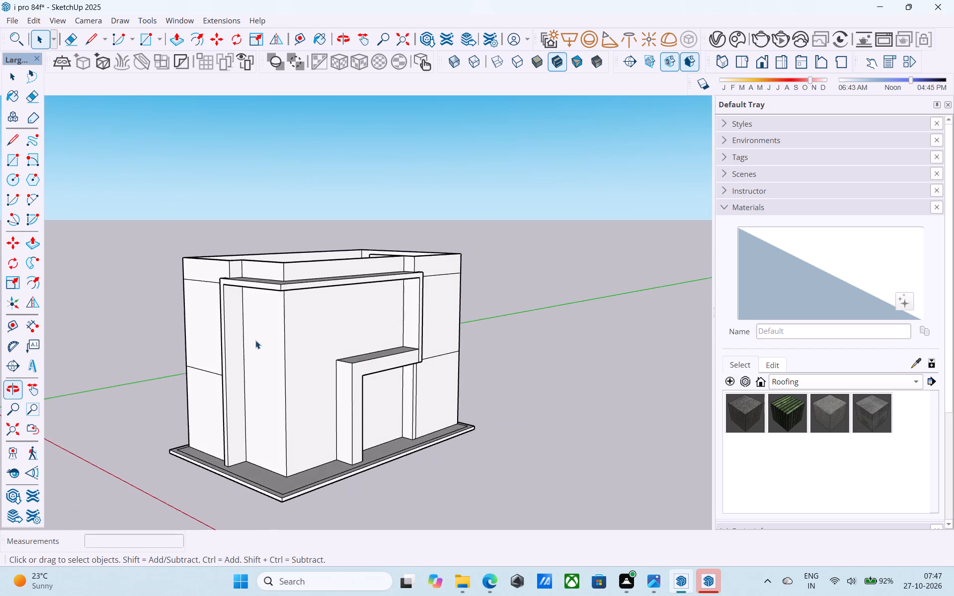
Offset the outline of the long wall face inside the facade frame inward by 6".
{"action": "scroll", "coordinate": [255, 340], "scroll_direction": "up", "scroll_amount": 5}
{"action": "scroll", "coordinate": [311, 334], "scroll_direction": "up", "scroll_amount": 1}
{"action": "middle_click_drag", "start_coordinate": [317, 324], "coordinate": [320, 226]}
{"action": "scroll", "coordinate": [320, 226], "scroll_direction": "up", "scroll_amount": 3}
{"action": "scroll", "coordinate": [320, 226], "scroll_direction": "down", "scroll_amount": 4}
{"action": "middle_click_drag", "start_coordinate": [327, 244], "coordinate": [265, 278]}
{"action": "middle_click_drag", "start_coordinate": [300, 264], "coordinate": [337, 257]}
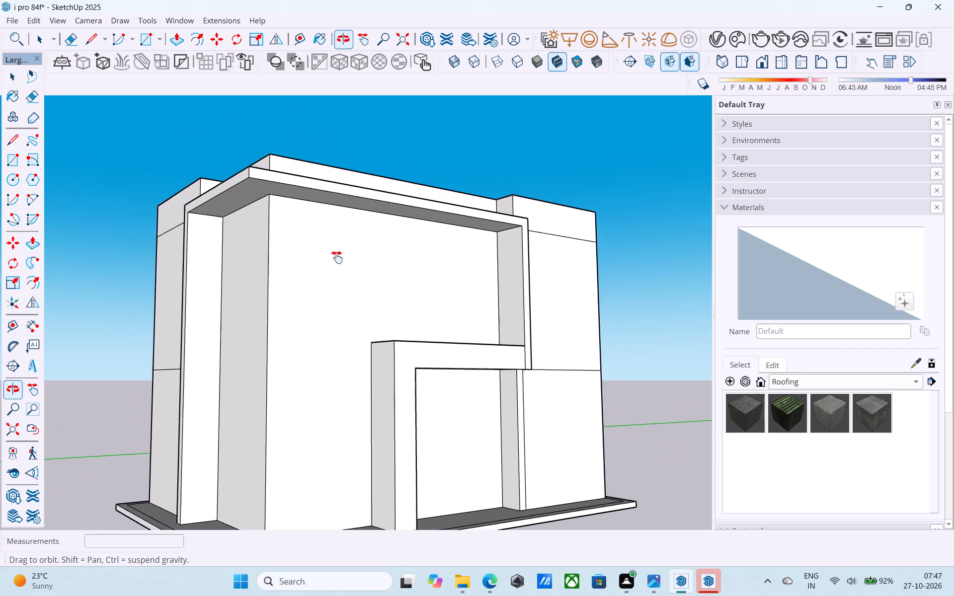
{"action": "middle_click_drag", "start_coordinate": [337, 257], "coordinate": [206, 255]}
{"action": "middle_click_drag", "start_coordinate": [426, 255], "coordinate": [471, 249]}
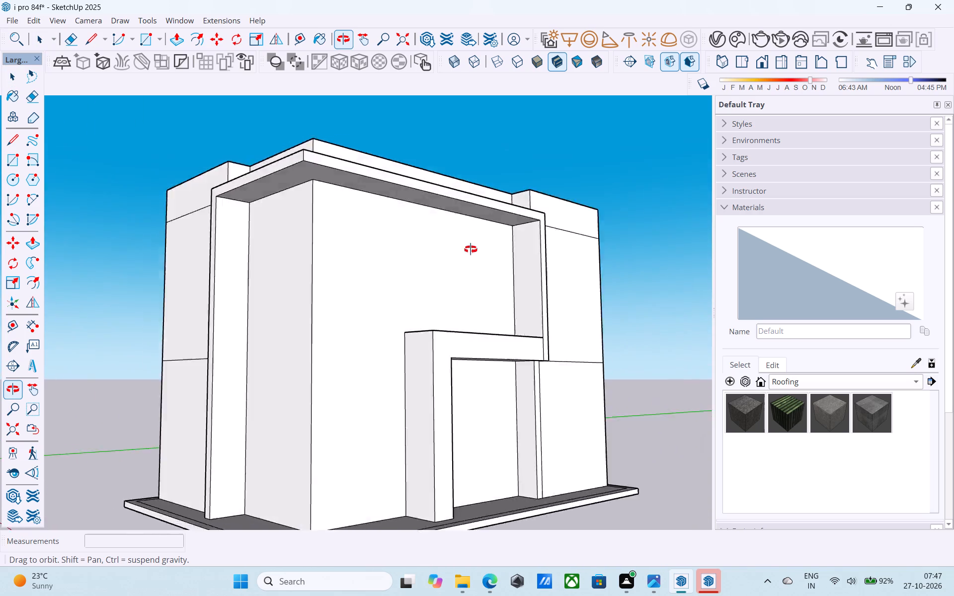
{"action": "middle_click_drag", "start_coordinate": [471, 249], "coordinate": [646, 263]}
{"action": "scroll", "coordinate": [477, 262], "scroll_direction": "up", "scroll_amount": 4}
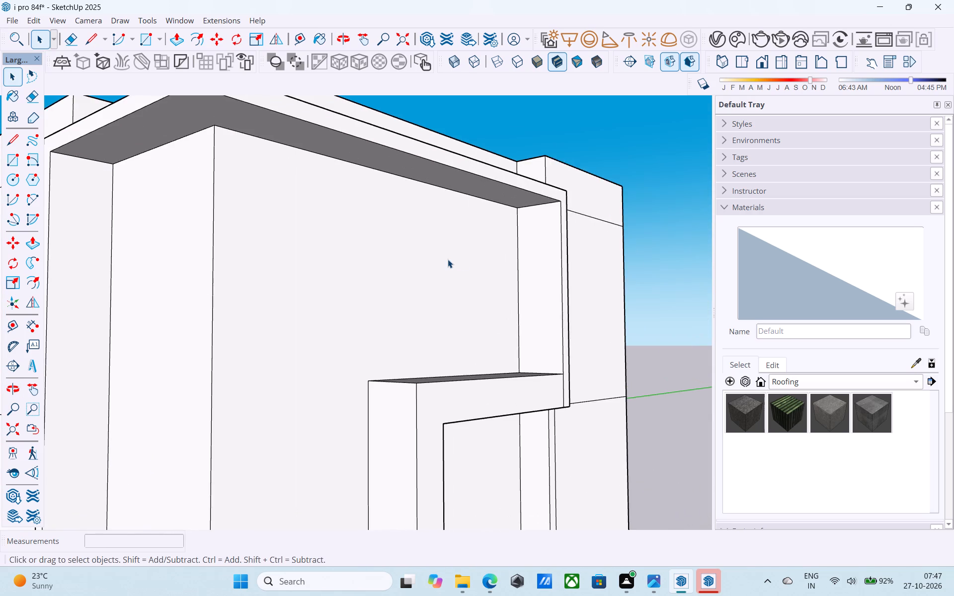
{"action": "scroll", "coordinate": [448, 259], "scroll_direction": "down", "scroll_amount": 4}
{"action": "middle_click_drag", "start_coordinate": [446, 258], "coordinate": [411, 236], "text": "shift"}
{"action": "left_click", "coordinate": [366, 253]}
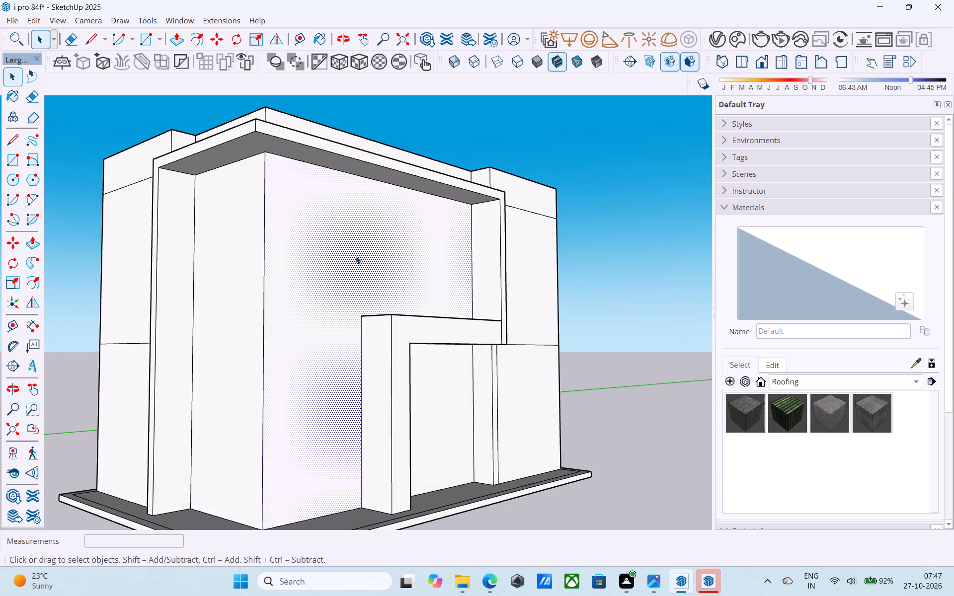
{"action": "key", "text": "f"}
{"action": "left_click", "coordinate": [356, 256]}
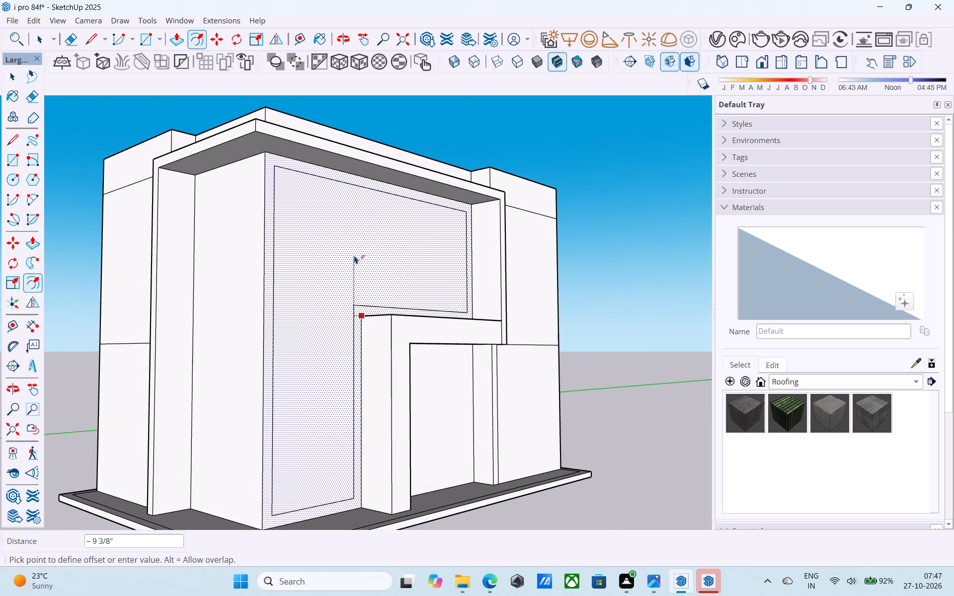
{"action": "key", "text": "6"}
{"action": "key", "text": "shift+quotedbl"}
{"action": "key", "text": "Return"}
{"action": "key", "text": "space"}
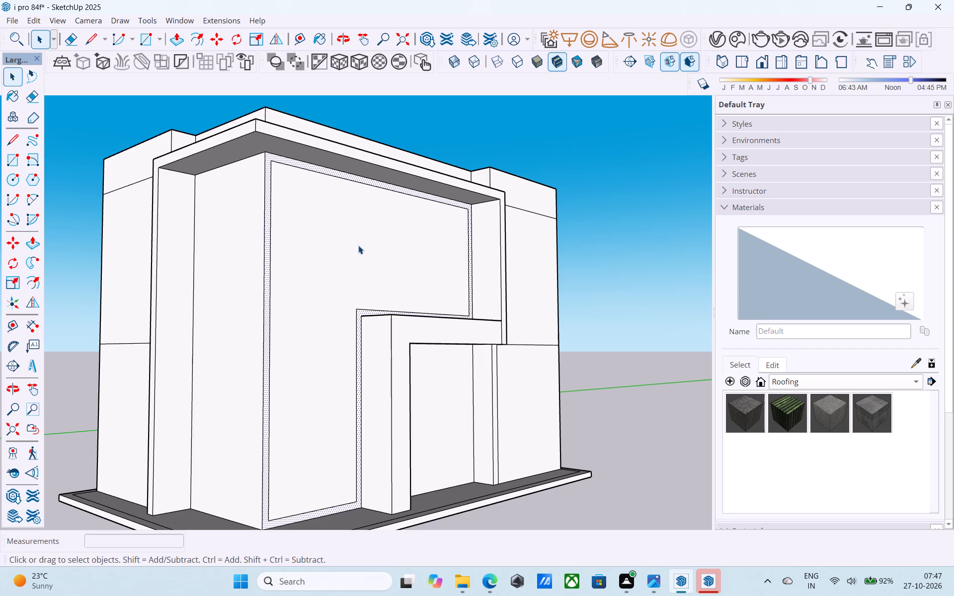
Offset the outline of the adjoining short side wall face inside the facade frame inward by 6".
{"action": "left_click", "coordinate": [224, 257]}
{"action": "key", "text": "f"}
{"action": "left_click", "coordinate": [224, 257]}
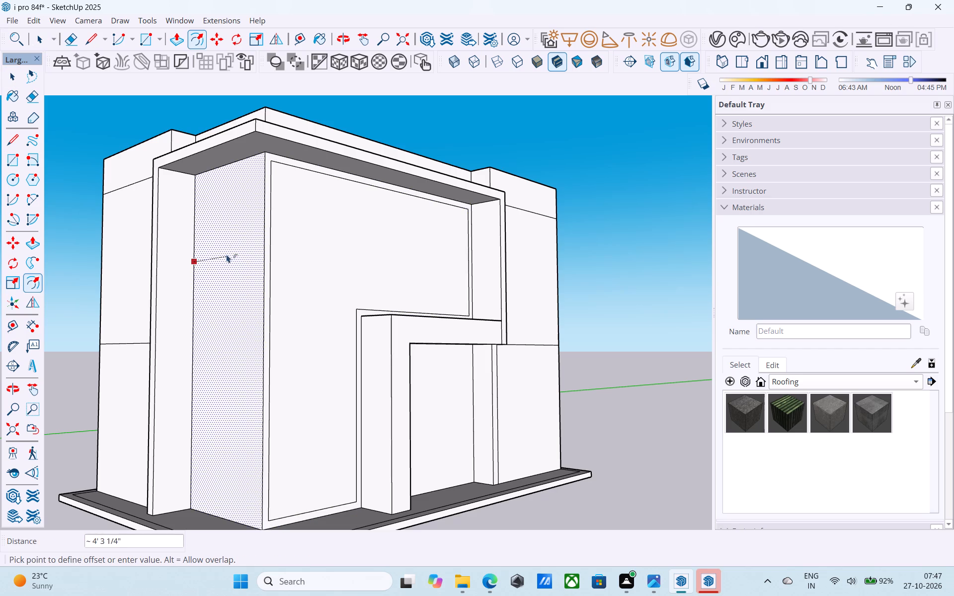
{"action": "key", "text": "6"}
{"action": "key", "text": "shift+quotedbl"}
{"action": "key", "text": "Return"}
{"action": "key", "text": "space"}
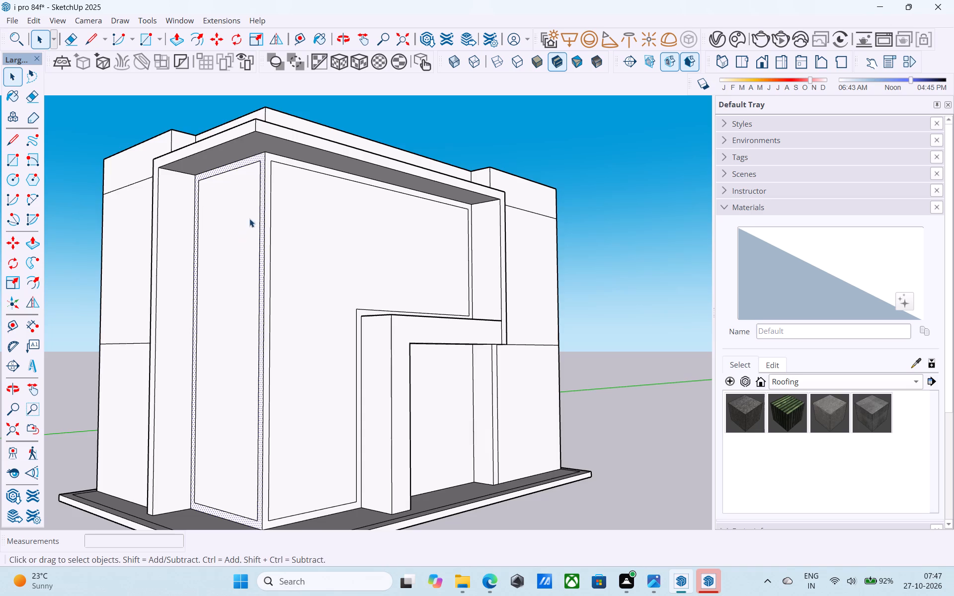
Draw 6" lines joining the two offset outlines across the building corner, at both the top and the bottom.
{"action": "middle_click_drag", "start_coordinate": [250, 218], "coordinate": [273, 257]}
{"action": "scroll", "coordinate": [291, 191], "scroll_direction": "up", "scroll_amount": 3}
{"action": "middle_click_drag", "start_coordinate": [291, 184], "coordinate": [278, 179]}
{"action": "scroll", "coordinate": [278, 179], "scroll_direction": "up", "scroll_amount": 3}
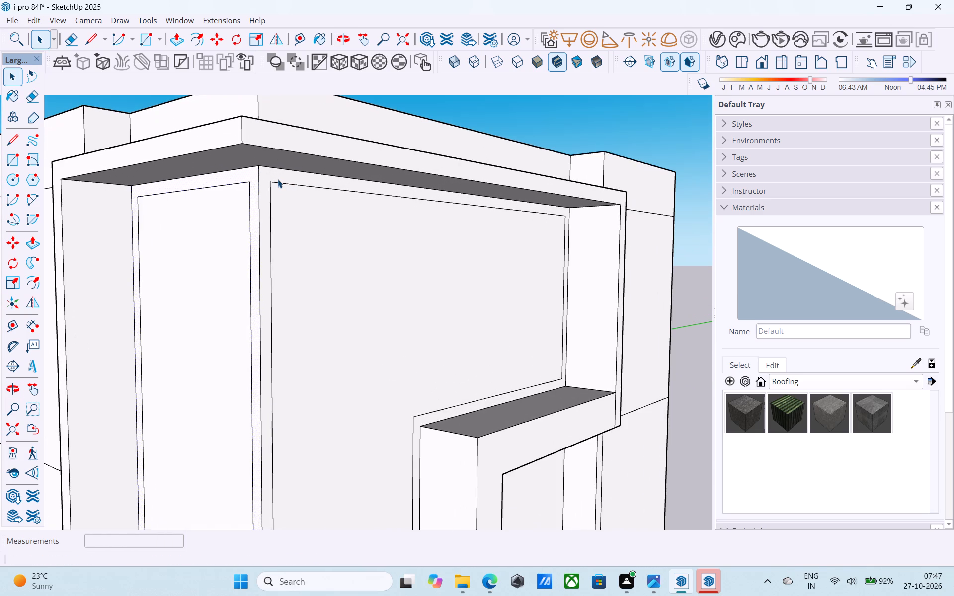
{"action": "key", "text": "l"}
{"action": "scroll", "coordinate": [279, 179], "scroll_direction": "up", "scroll_amount": 5}
{"action": "left_click", "coordinate": [263, 183]}
{"action": "left_click", "coordinate": [242, 186]}
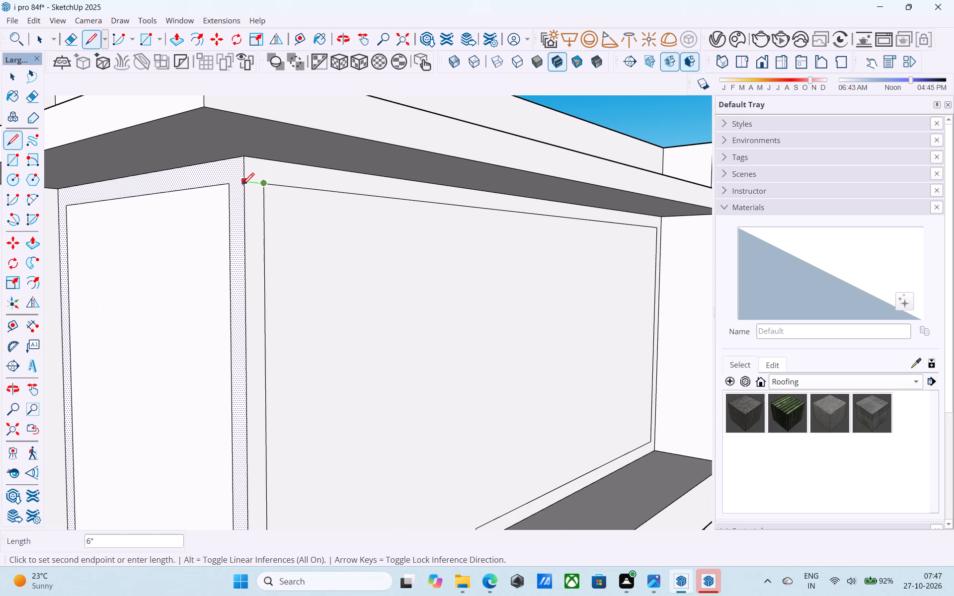
{"action": "left_click_drag", "start_coordinate": [231, 185], "coordinate": [236, 184]}
{"action": "left_click", "coordinate": [247, 182]}
{"action": "scroll", "coordinate": [243, 173], "scroll_direction": "down", "scroll_amount": 6}
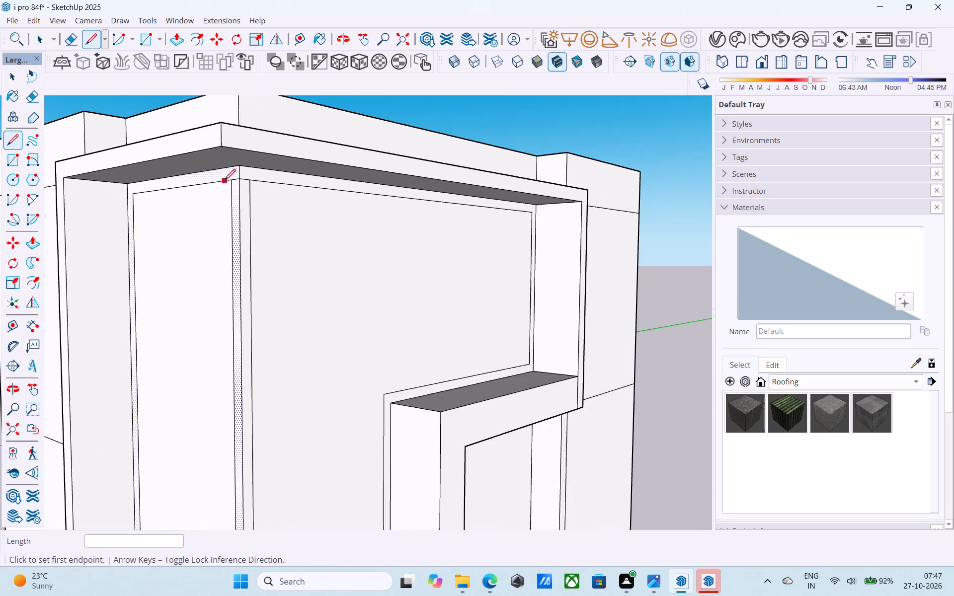
{"action": "scroll", "coordinate": [224, 182], "scroll_direction": "down", "scroll_amount": 9}
{"action": "scroll", "coordinate": [230, 471], "scroll_direction": "up", "scroll_amount": 9}
{"action": "left_click", "coordinate": [236, 473]}
{"action": "left_click", "coordinate": [245, 476]}
{"action": "left_click", "coordinate": [258, 479]}
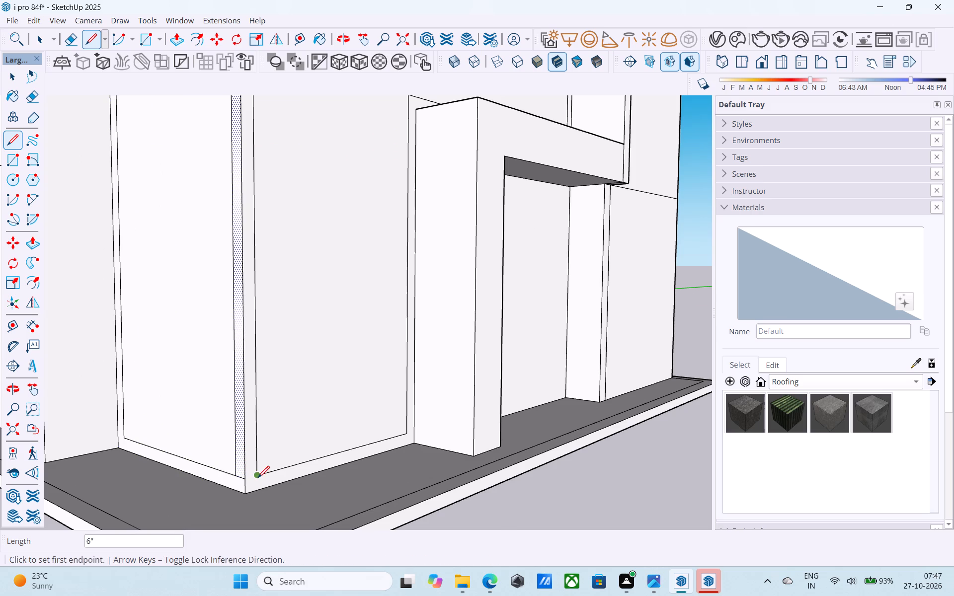
{"action": "left_click", "coordinate": [248, 479]}
Erase the two vertical offset lines on either side of the building corner.
{"action": "key", "text": "e"}
{"action": "left_click_drag", "start_coordinate": [236, 421], "coordinate": [228, 415]}
{"action": "left_click_drag", "start_coordinate": [255, 417], "coordinate": [266, 416]}
{"action": "scroll", "coordinate": [278, 414], "scroll_direction": "down", "scroll_amount": 4}
{"action": "middle_click_drag", "start_coordinate": [280, 418], "coordinate": [290, 461]}
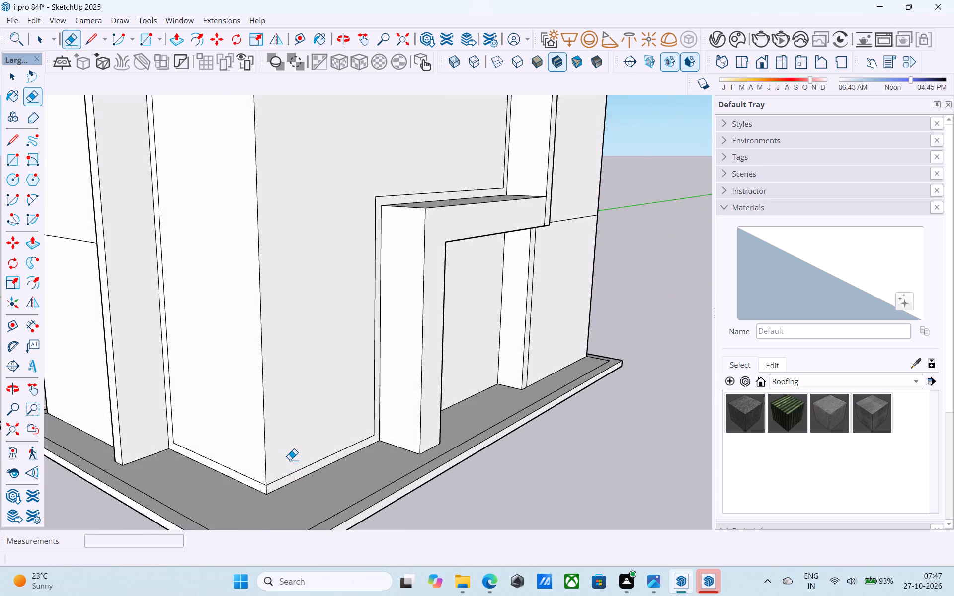
{"action": "scroll", "coordinate": [290, 460], "scroll_direction": "down", "scroll_amount": 9}
{"action": "middle_click_drag", "start_coordinate": [289, 456], "coordinate": [283, 440]}
{"action": "key", "text": "space"}
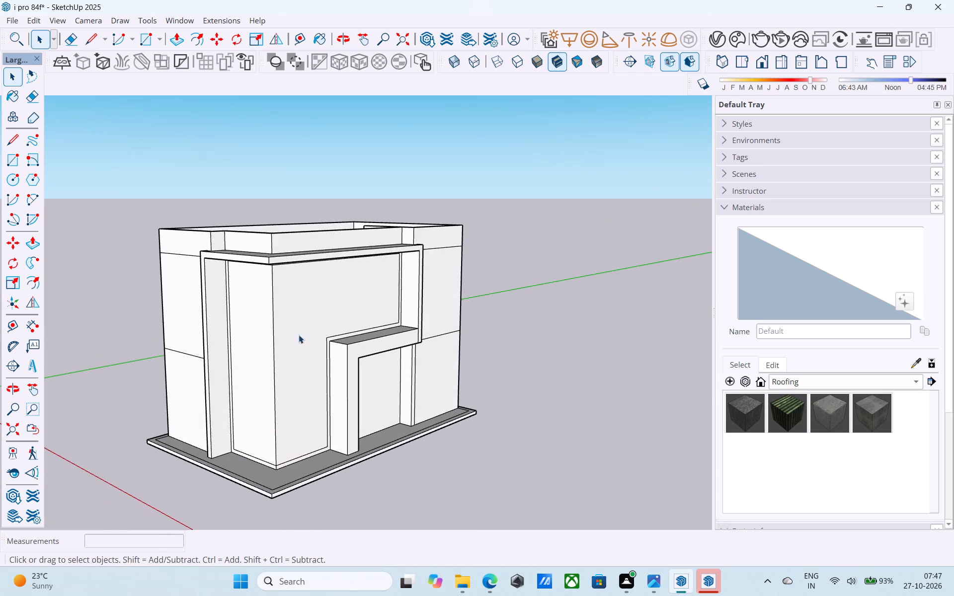
Push/Pull the short side wall's inner panel inward by 6".
{"action": "middle_click_drag", "start_coordinate": [299, 331], "coordinate": [306, 304]}
{"action": "middle_click_drag", "start_coordinate": [311, 310], "coordinate": [342, 310], "text": "shift"}
{"action": "scroll", "coordinate": [326, 322], "scroll_direction": "up", "scroll_amount": 5}
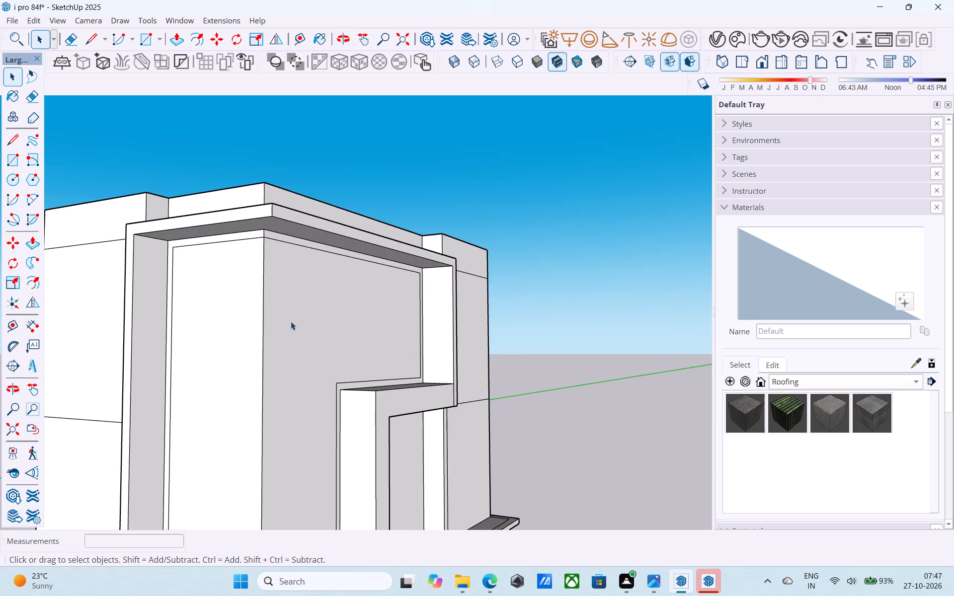
{"action": "middle_click_drag", "start_coordinate": [291, 323], "coordinate": [300, 293]}
{"action": "scroll", "coordinate": [262, 325], "scroll_direction": "up", "scroll_amount": 2}
{"action": "scroll", "coordinate": [262, 325], "scroll_direction": "down", "scroll_amount": 2}
{"action": "middle_click_drag", "start_coordinate": [262, 325], "coordinate": [374, 294]}
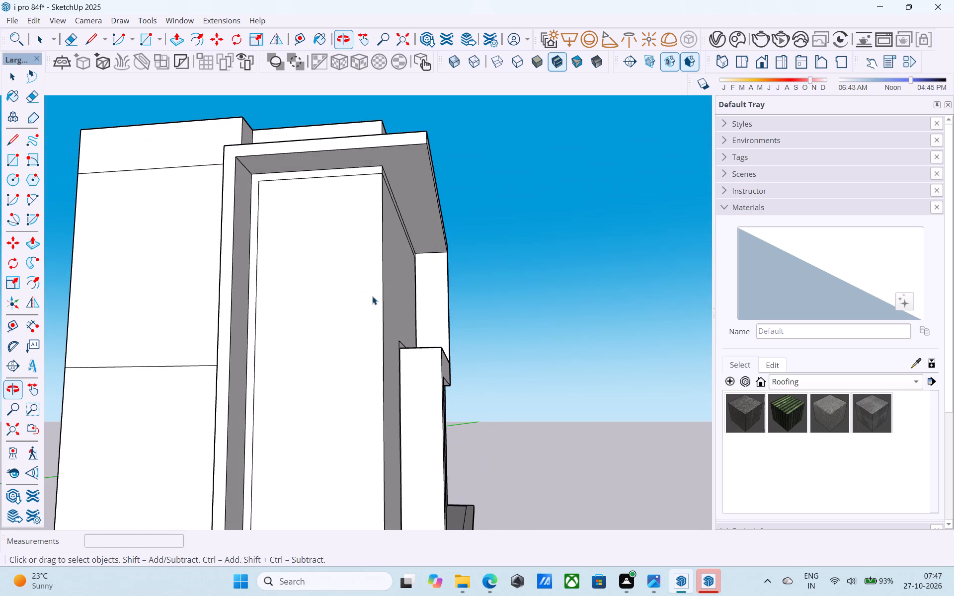
{"action": "left_click", "coordinate": [320, 325]}
{"action": "middle_click_drag", "start_coordinate": [317, 326], "coordinate": [281, 351]}
{"action": "key", "text": "p"}
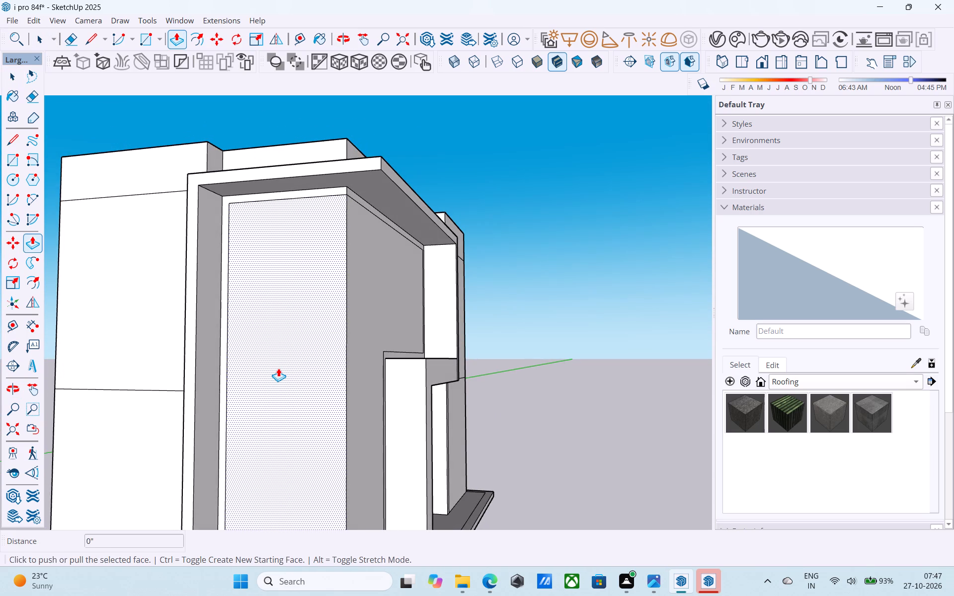
{"action": "left_click", "coordinate": [278, 368]}
{"action": "left_click", "coordinate": [291, 350]}
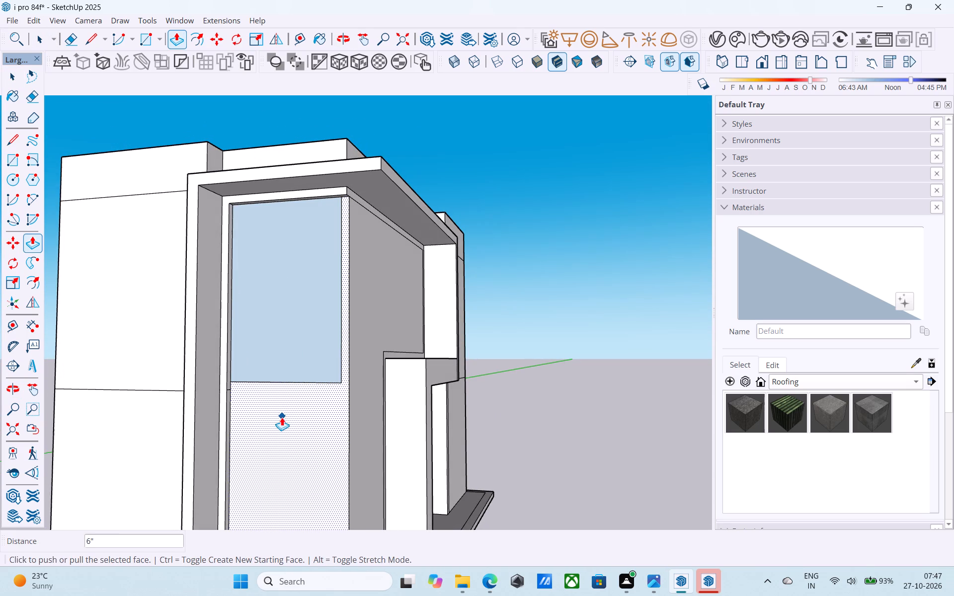
{"action": "key", "text": "space"}
Push/Pull the long wall's inner panel inward beside the recessed short side panel.
{"action": "middle_click_drag", "start_coordinate": [283, 414], "coordinate": [179, 467]}
{"action": "left_click", "coordinate": [292, 378]}
{"action": "key", "text": "p"}
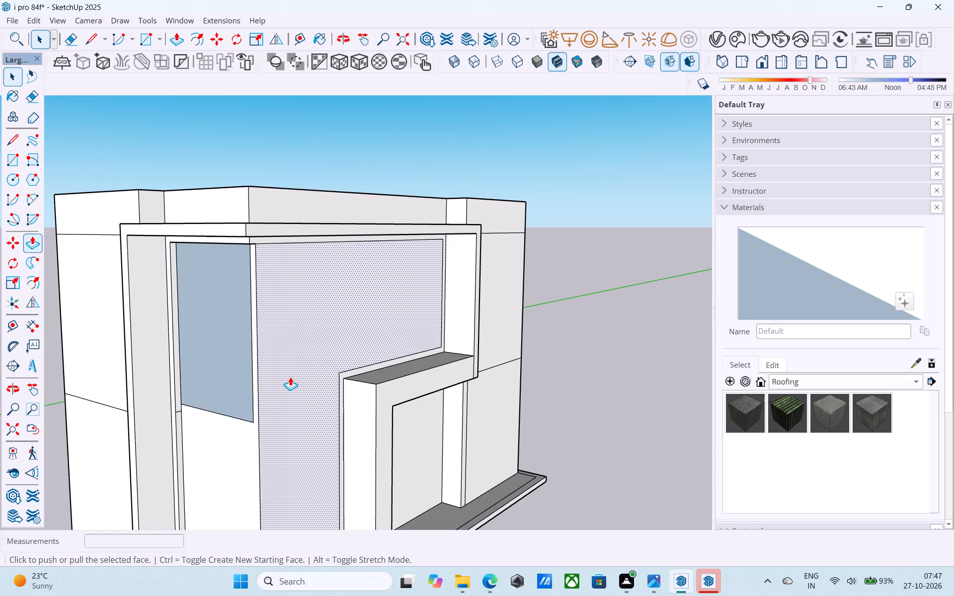
{"action": "left_click", "coordinate": [290, 377]}
{"action": "left_click", "coordinate": [281, 357]}
{"action": "key", "text": "space"}
Delete the two recessed upper-storey faces and erase the vertical corner edge left between them.
{"action": "left_click", "coordinate": [283, 355]}
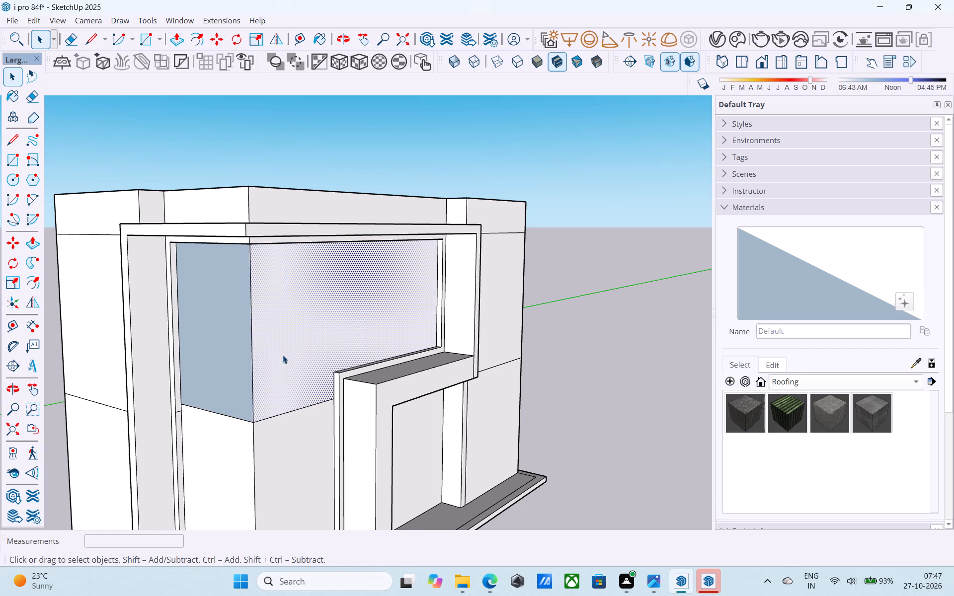
{"action": "key", "text": "Delete"}
{"action": "left_click", "coordinate": [243, 365]}
{"action": "key", "text": "Delete"}
{"action": "middle_click_drag", "start_coordinate": [243, 365], "coordinate": [252, 370]}
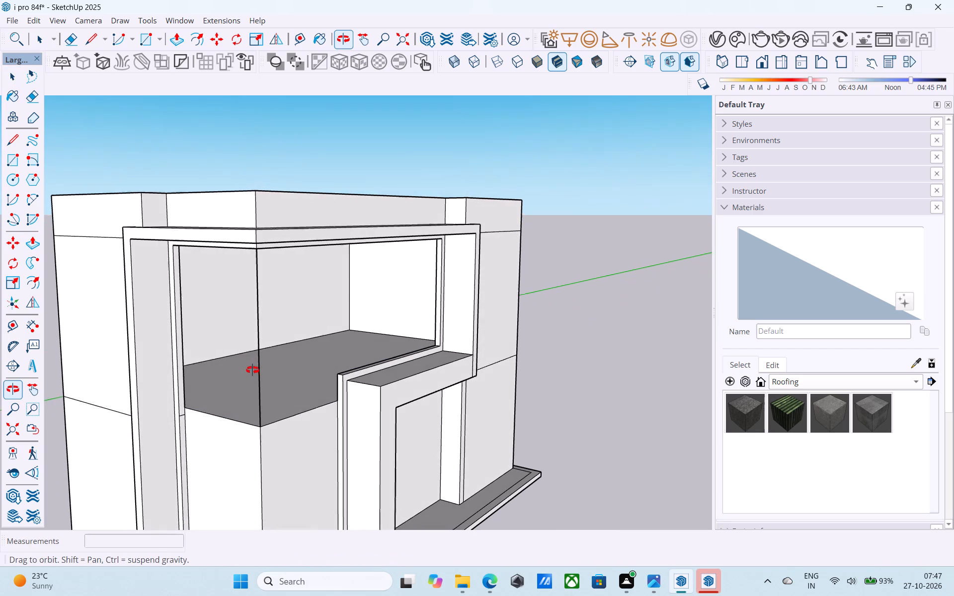
{"action": "middle_click_drag", "start_coordinate": [252, 370], "coordinate": [253, 371]}
{"action": "key", "text": "e"}
{"action": "left_click_drag", "start_coordinate": [265, 378], "coordinate": [246, 382]}
Erase the short floor-level line on the narrow border strip beside the short side opening.
{"action": "scroll", "coordinate": [249, 384], "scroll_direction": "down", "scroll_amount": 5}
{"action": "middle_click_drag", "start_coordinate": [253, 403], "coordinate": [276, 350]}
{"action": "scroll", "coordinate": [280, 388], "scroll_direction": "up", "scroll_amount": 3}
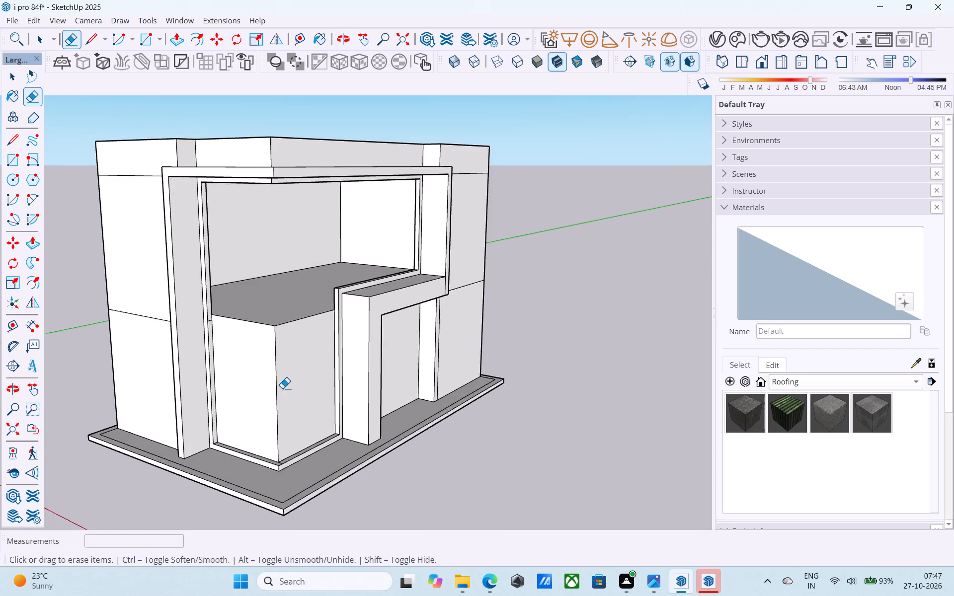
{"action": "scroll", "coordinate": [282, 388], "scroll_direction": "up", "scroll_amount": 1}
{"action": "scroll", "coordinate": [212, 321], "scroll_direction": "up", "scroll_amount": 8}
{"action": "left_click", "coordinate": [193, 310]}
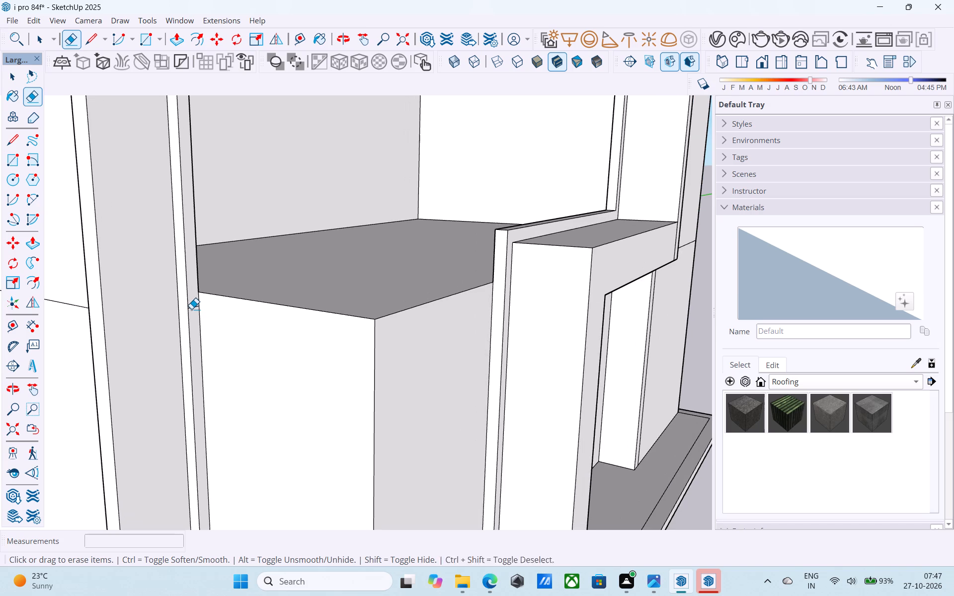
{"action": "key", "text": "space"}
Push/Pull the ground-floor face on the short side inward beneath the upper floor slab.
{"action": "scroll", "coordinate": [193, 308], "scroll_direction": "down", "scroll_amount": 4}
{"action": "left_click", "coordinate": [254, 373]}
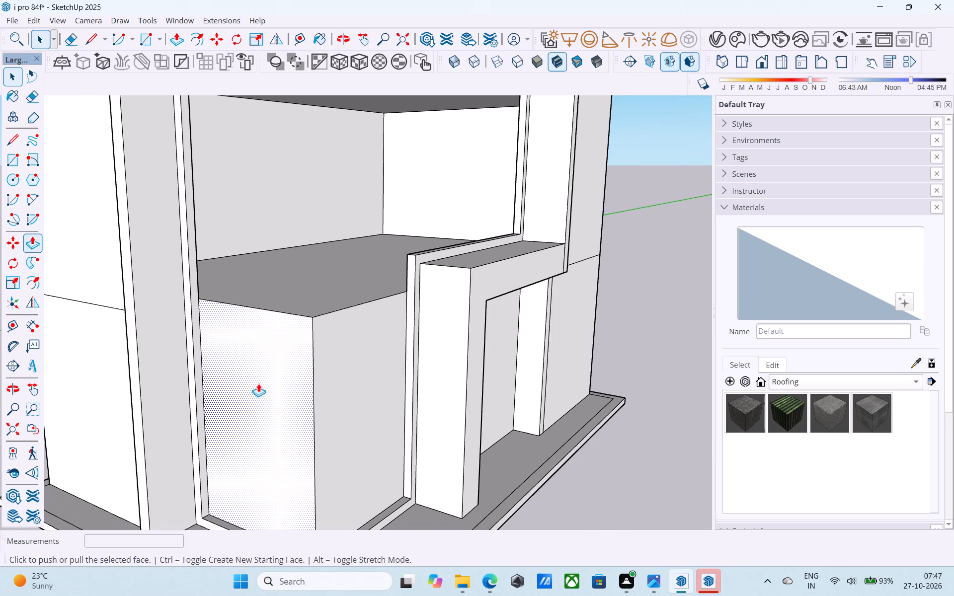
{"action": "key", "text": "p"}
{"action": "left_click", "coordinate": [258, 383]}
{"action": "left_click", "coordinate": [280, 356]}
{"action": "key", "text": "space"}
Push/Pull the ground-floor face on the long side inward to meet the recessed short side face.
{"action": "left_click", "coordinate": [332, 364]}
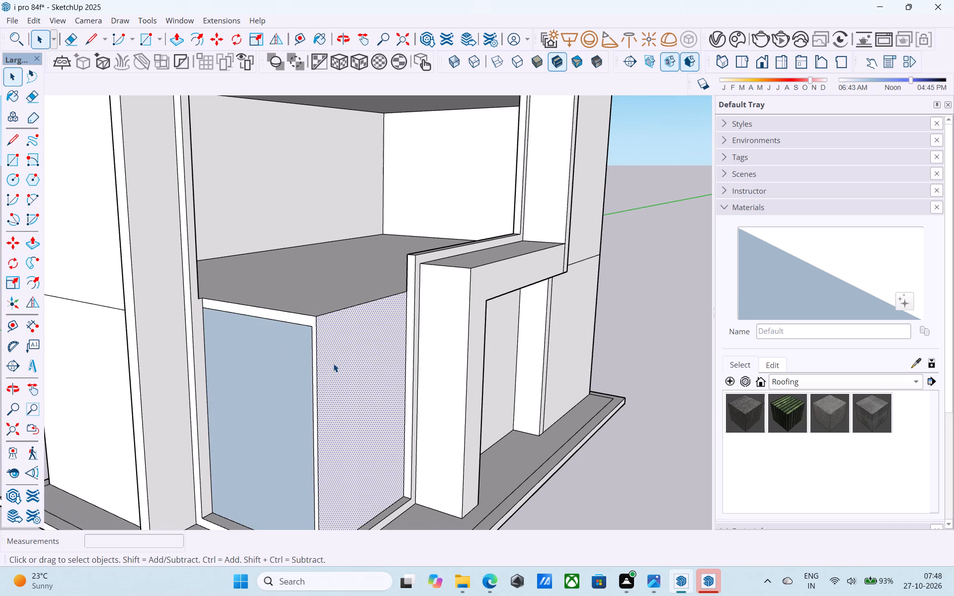
{"action": "key", "text": "p"}
{"action": "left_click", "coordinate": [334, 363]}
{"action": "left_click", "coordinate": [330, 353]}
{"action": "key", "text": "space"}
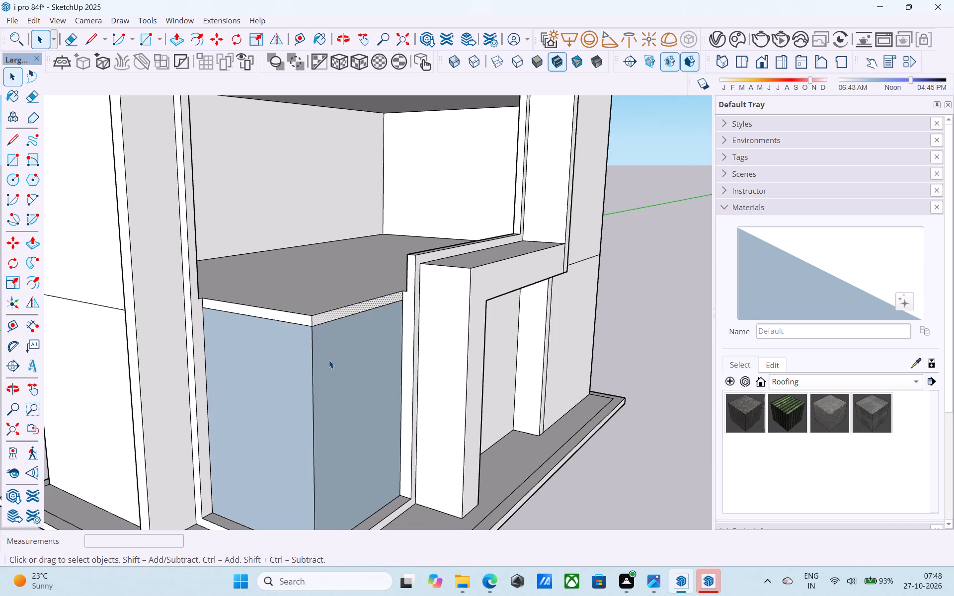
Erase the ground-floor corner edge together with its two recessed faces to open up the lower storey.
{"action": "key", "text": "e"}
{"action": "left_click_drag", "start_coordinate": [330, 360], "coordinate": [307, 362]}
{"action": "key", "text": "space"}
Draw a rectangle of about 11' 6" by 7' 6" filling the upper-storey opening on the short side.
{"action": "middle_click_drag", "start_coordinate": [317, 369], "coordinate": [204, 369]}
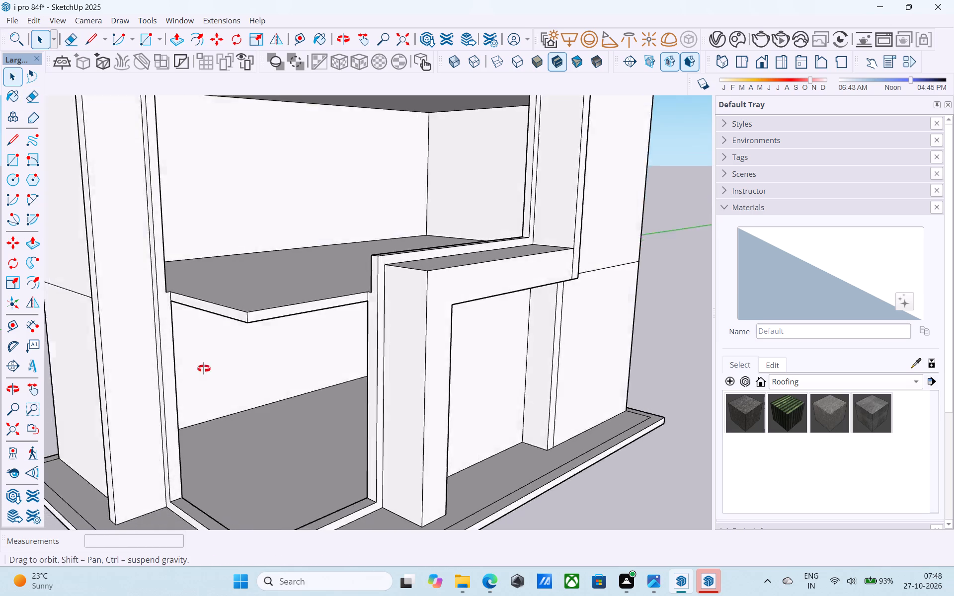
{"action": "middle_click_drag", "start_coordinate": [204, 369], "coordinate": [328, 340]}
{"action": "scroll", "coordinate": [328, 340], "scroll_direction": "down", "scroll_amount": 3}
{"action": "middle_click_drag", "start_coordinate": [327, 341], "coordinate": [335, 399]}
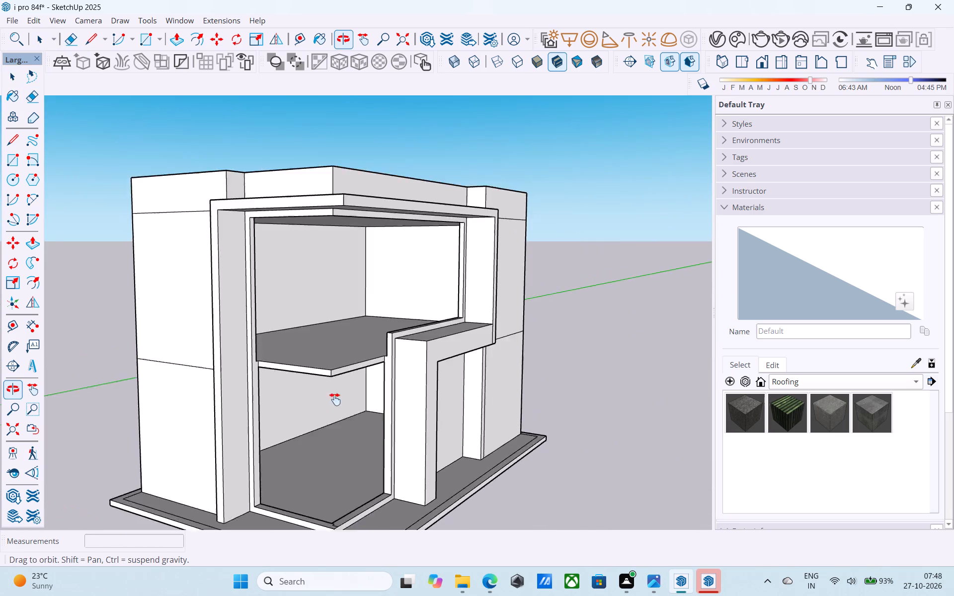
{"action": "middle_click_drag", "start_coordinate": [335, 399], "coordinate": [236, 347]}
{"action": "middle_click_drag", "start_coordinate": [330, 345], "coordinate": [354, 296], "text": "shift"}
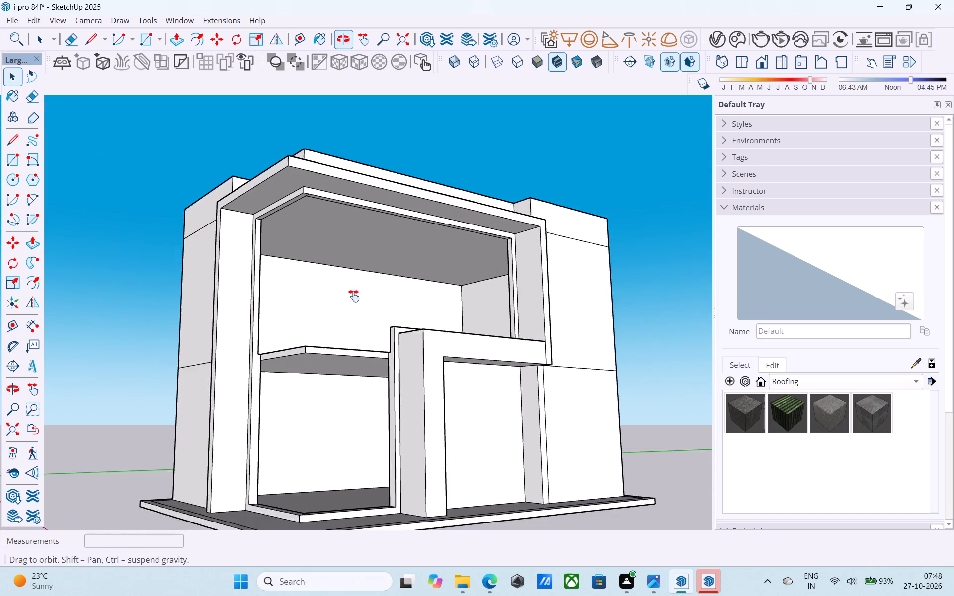
{"action": "middle_click_drag", "start_coordinate": [354, 296], "coordinate": [146, 342], "text": "shift"}
{"action": "scroll", "coordinate": [238, 251], "scroll_direction": "up", "scroll_amount": 4}
{"action": "middle_click_drag", "start_coordinate": [271, 245], "coordinate": [270, 245]}
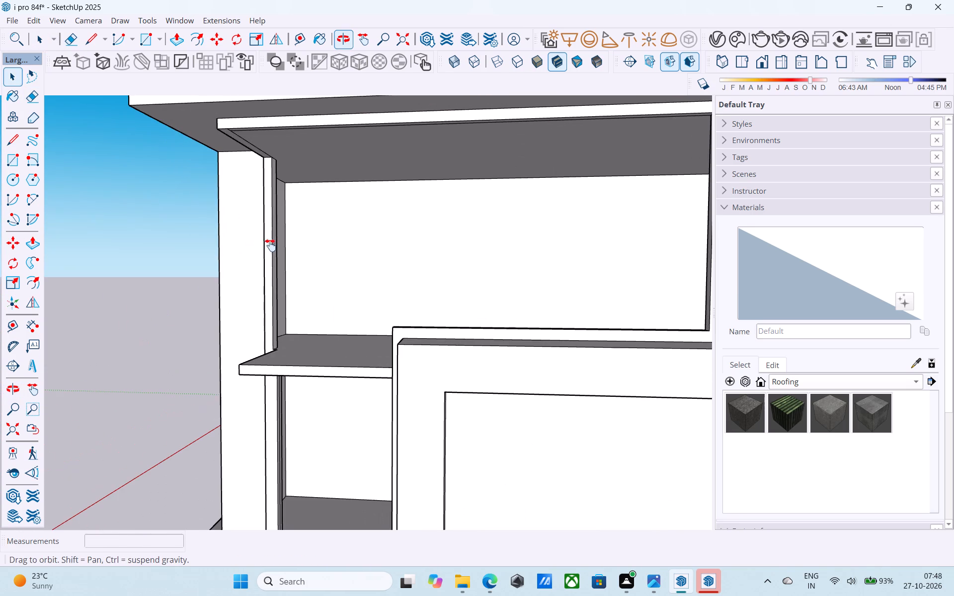
{"action": "middle_click_drag", "start_coordinate": [270, 245], "coordinate": [445, 219]}
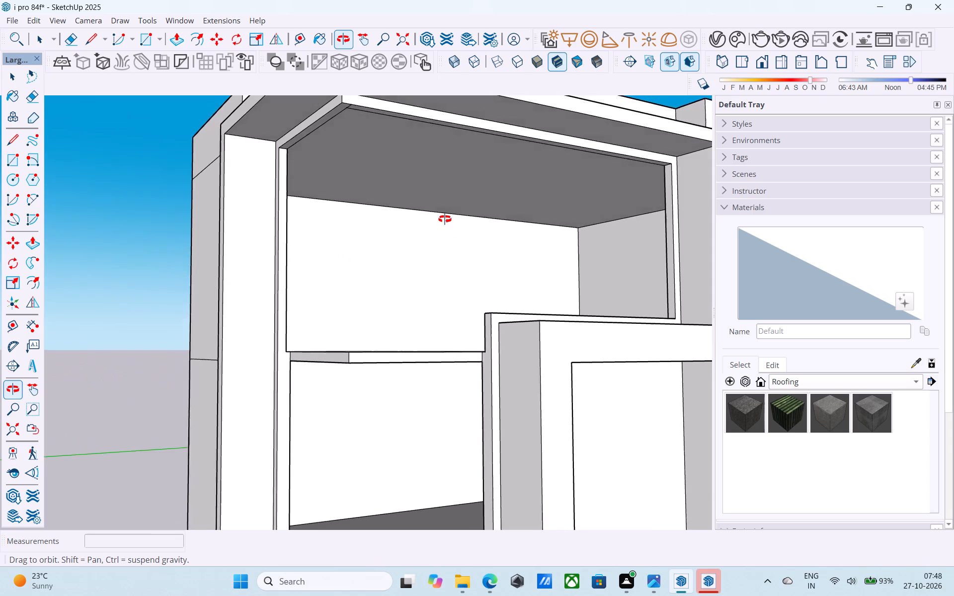
{"action": "middle_click_drag", "start_coordinate": [445, 219], "coordinate": [455, 249]}
{"action": "key", "text": "r"}
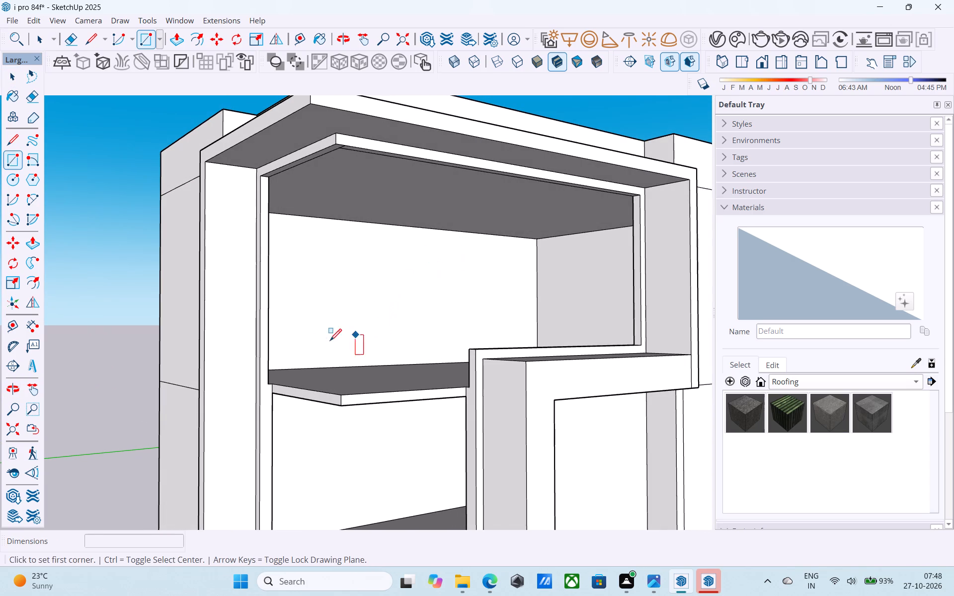
{"action": "scroll", "coordinate": [297, 366], "scroll_direction": "up", "scroll_amount": 3}
{"action": "left_click", "coordinate": [263, 391]}
{"action": "scroll", "coordinate": [264, 387], "scroll_direction": "down", "scroll_amount": 2}
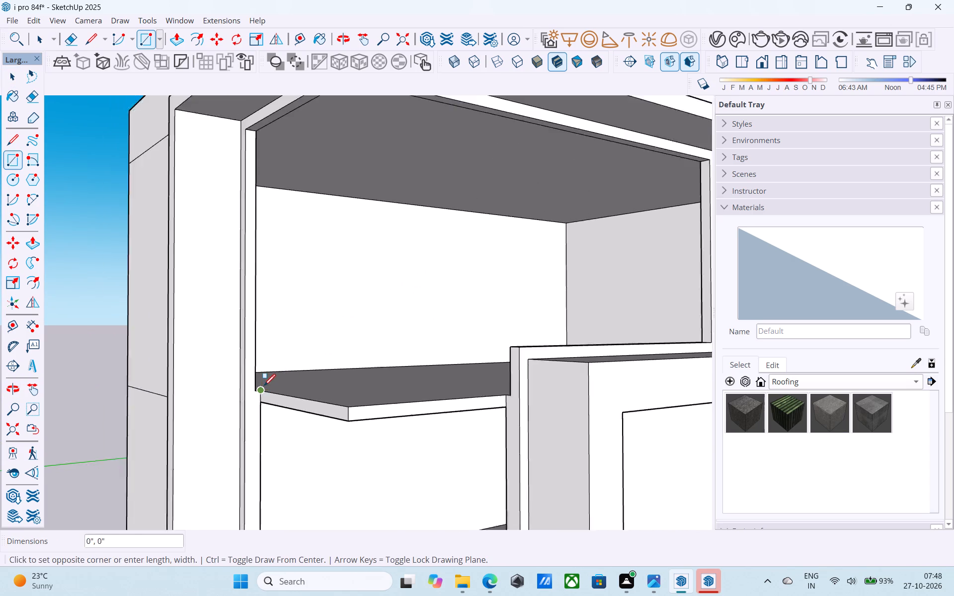
{"action": "scroll", "coordinate": [264, 387], "scroll_direction": "down", "scroll_amount": 2}
{"action": "scroll", "coordinate": [332, 157], "scroll_direction": "up", "scroll_amount": 6}
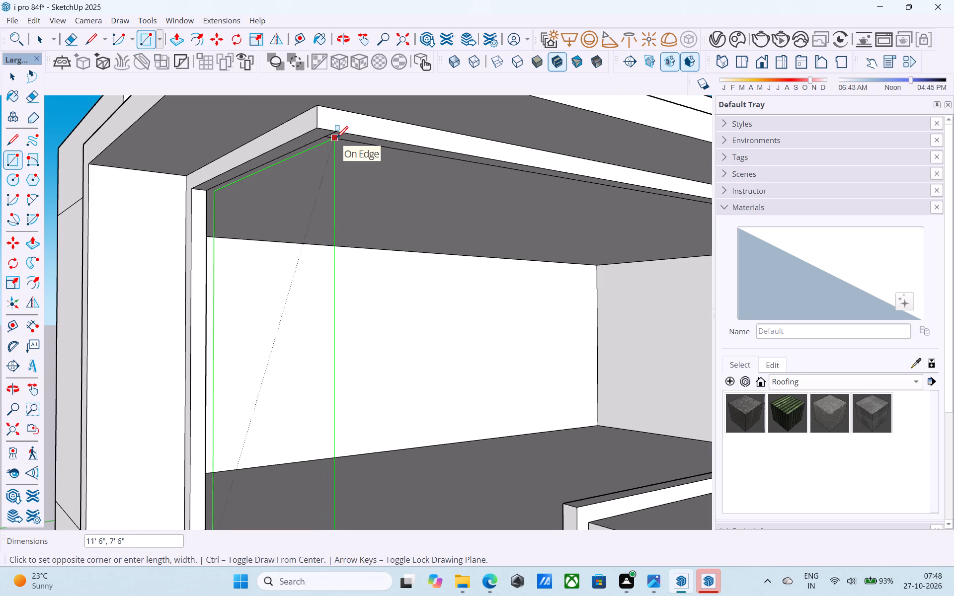
{"action": "left_click", "coordinate": [336, 139]}
{"action": "middle_click_drag", "start_coordinate": [300, 202], "coordinate": [18, 230]}
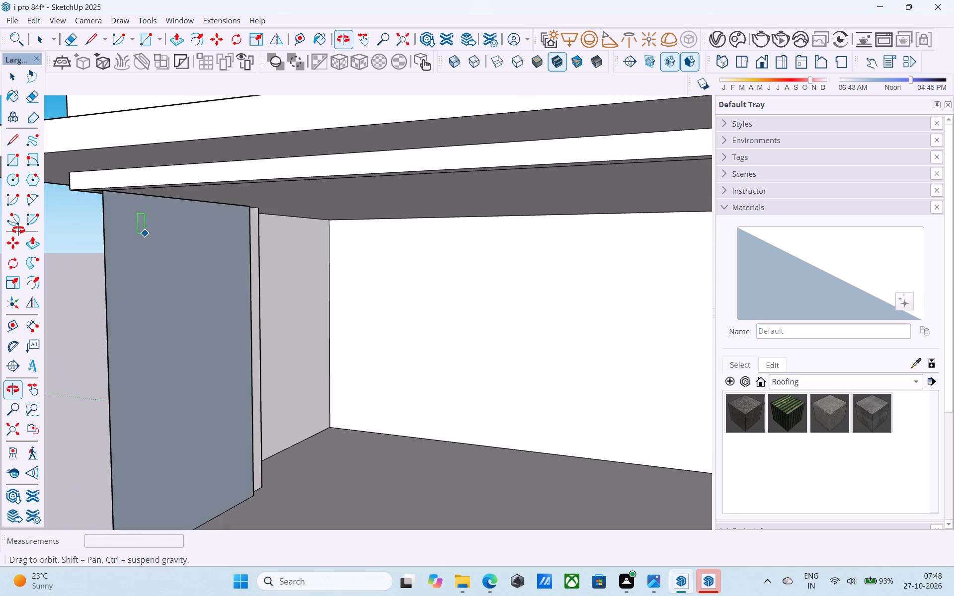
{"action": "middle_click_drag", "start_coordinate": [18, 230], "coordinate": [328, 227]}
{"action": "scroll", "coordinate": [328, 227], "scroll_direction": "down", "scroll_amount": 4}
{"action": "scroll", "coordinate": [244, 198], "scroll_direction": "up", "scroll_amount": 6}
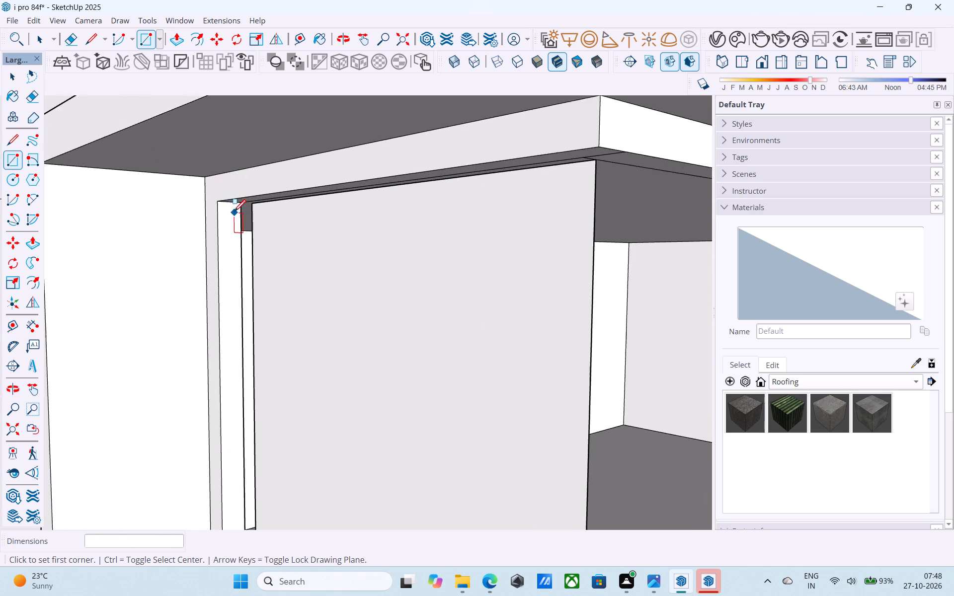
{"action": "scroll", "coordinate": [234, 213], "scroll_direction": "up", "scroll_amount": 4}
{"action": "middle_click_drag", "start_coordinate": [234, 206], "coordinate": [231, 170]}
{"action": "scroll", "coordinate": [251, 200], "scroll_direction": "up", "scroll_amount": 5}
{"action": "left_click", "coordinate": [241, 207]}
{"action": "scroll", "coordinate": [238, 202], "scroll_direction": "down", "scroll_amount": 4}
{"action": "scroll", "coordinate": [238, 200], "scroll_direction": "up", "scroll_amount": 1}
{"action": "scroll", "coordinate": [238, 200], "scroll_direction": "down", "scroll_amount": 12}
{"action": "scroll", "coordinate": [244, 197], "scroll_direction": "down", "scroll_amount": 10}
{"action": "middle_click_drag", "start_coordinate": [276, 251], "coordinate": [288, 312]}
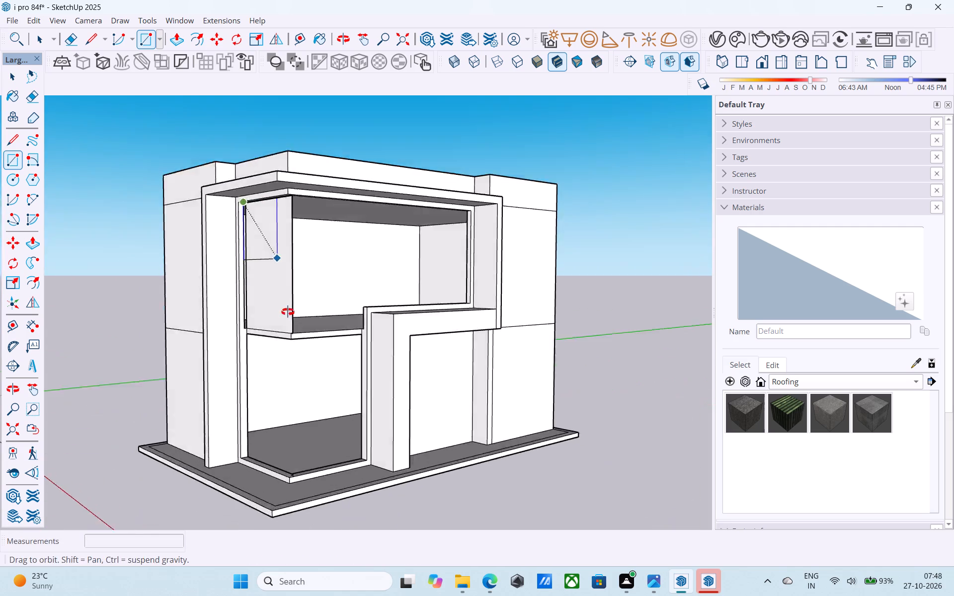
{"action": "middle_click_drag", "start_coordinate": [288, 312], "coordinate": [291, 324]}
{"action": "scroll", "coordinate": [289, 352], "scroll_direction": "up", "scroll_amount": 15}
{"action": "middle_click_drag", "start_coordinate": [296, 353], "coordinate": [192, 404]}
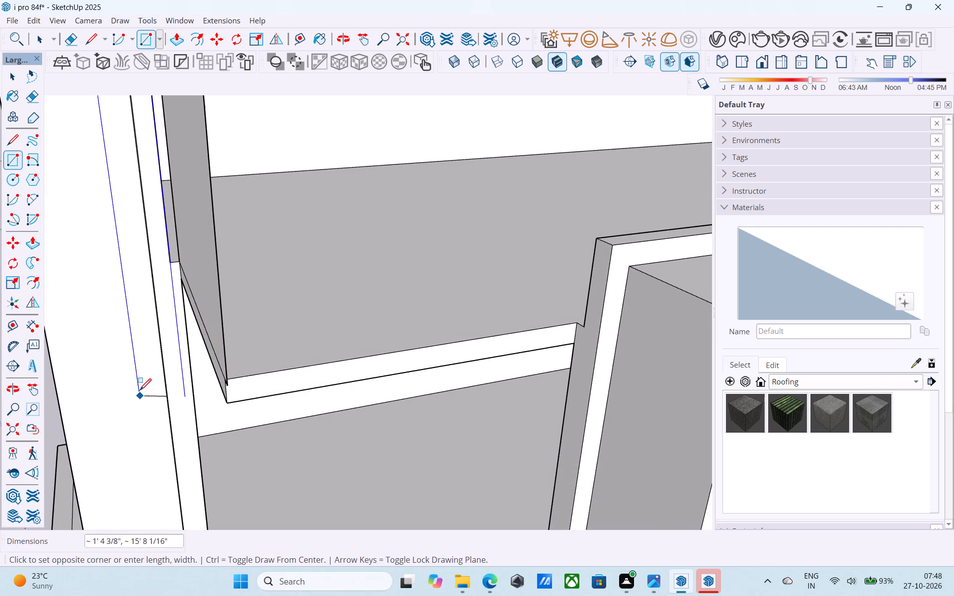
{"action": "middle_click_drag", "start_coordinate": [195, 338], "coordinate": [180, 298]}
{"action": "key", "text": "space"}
Undo the rectangle filling the upper-storey opening on the short side.
{"action": "scroll", "coordinate": [226, 293], "scroll_direction": "down", "scroll_amount": 5}
{"action": "middle_click_drag", "start_coordinate": [227, 293], "coordinate": [334, 413]}
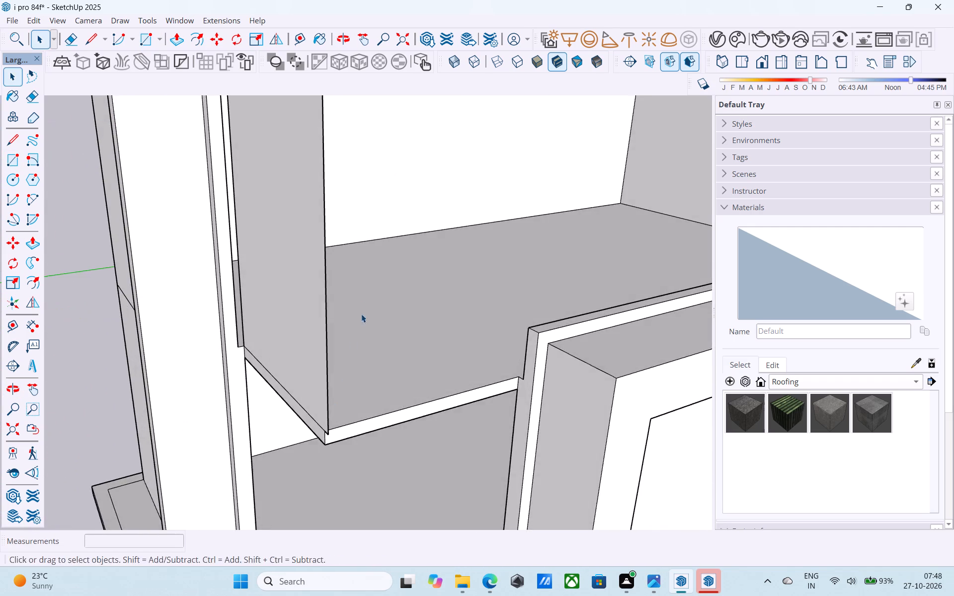
{"action": "middle_click_drag", "start_coordinate": [364, 302], "coordinate": [391, 424]}
{"action": "scroll", "coordinate": [384, 395], "scroll_direction": "down", "scroll_amount": 5}
{"action": "middle_click_drag", "start_coordinate": [383, 395], "coordinate": [389, 278]}
{"action": "scroll", "coordinate": [390, 280], "scroll_direction": "up", "scroll_amount": 1}
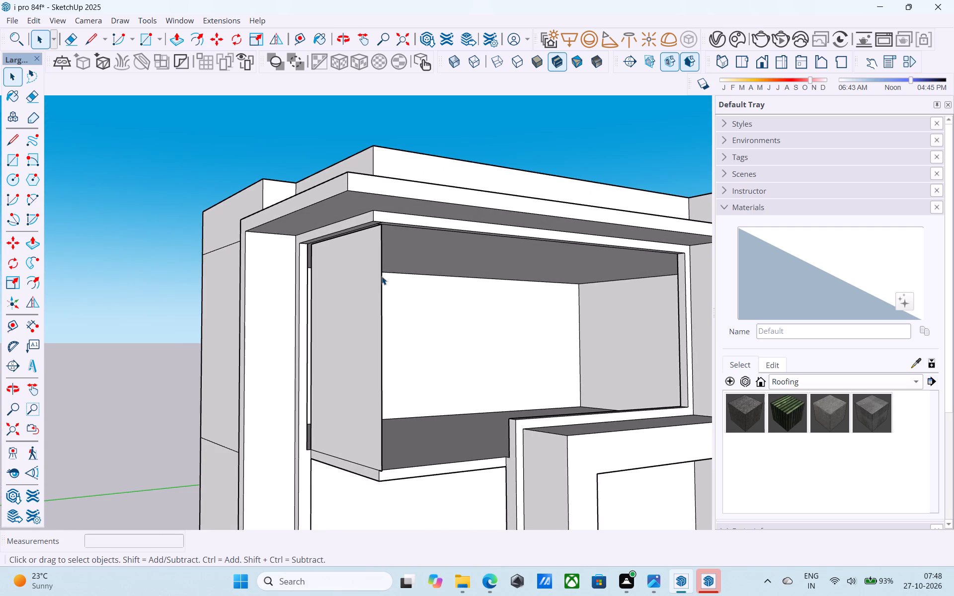
{"action": "middle_click_drag", "start_coordinate": [370, 299], "coordinate": [360, 267]}
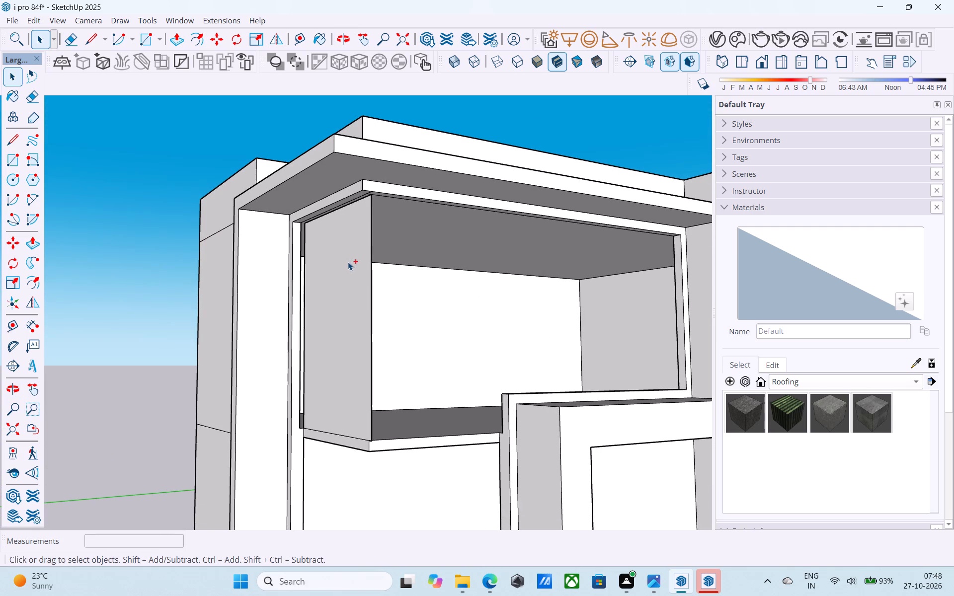
{"action": "key", "text": "ctrl+z"}
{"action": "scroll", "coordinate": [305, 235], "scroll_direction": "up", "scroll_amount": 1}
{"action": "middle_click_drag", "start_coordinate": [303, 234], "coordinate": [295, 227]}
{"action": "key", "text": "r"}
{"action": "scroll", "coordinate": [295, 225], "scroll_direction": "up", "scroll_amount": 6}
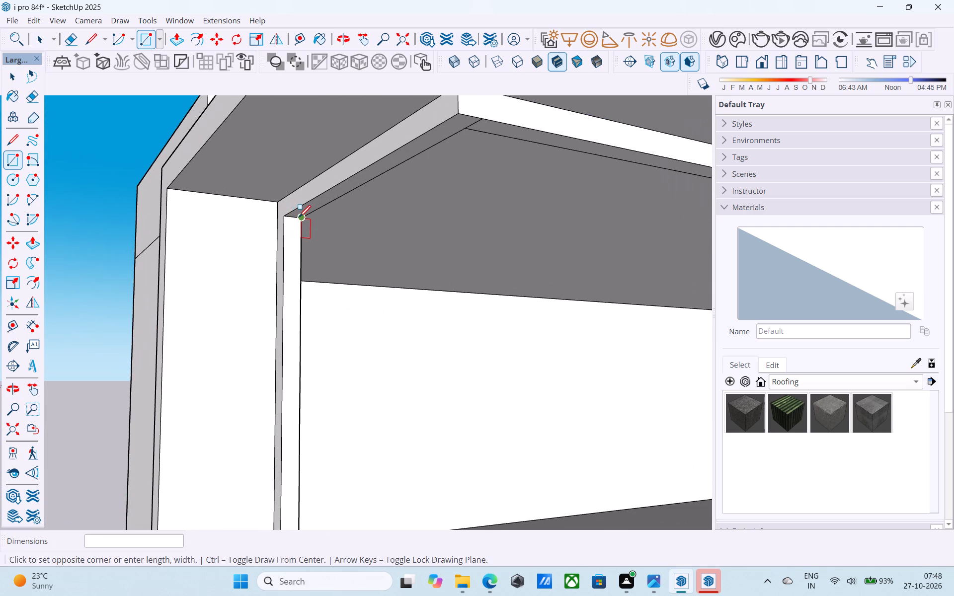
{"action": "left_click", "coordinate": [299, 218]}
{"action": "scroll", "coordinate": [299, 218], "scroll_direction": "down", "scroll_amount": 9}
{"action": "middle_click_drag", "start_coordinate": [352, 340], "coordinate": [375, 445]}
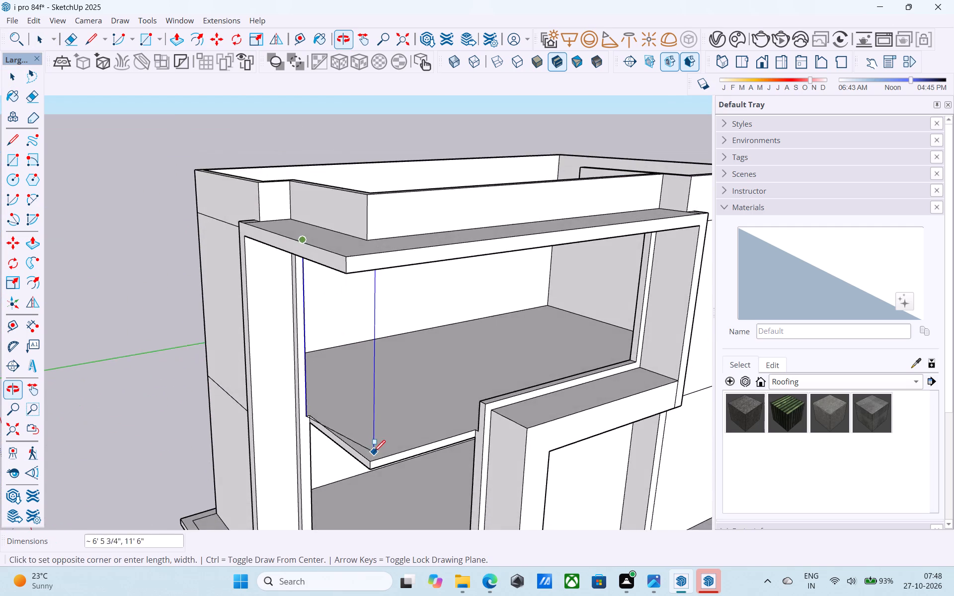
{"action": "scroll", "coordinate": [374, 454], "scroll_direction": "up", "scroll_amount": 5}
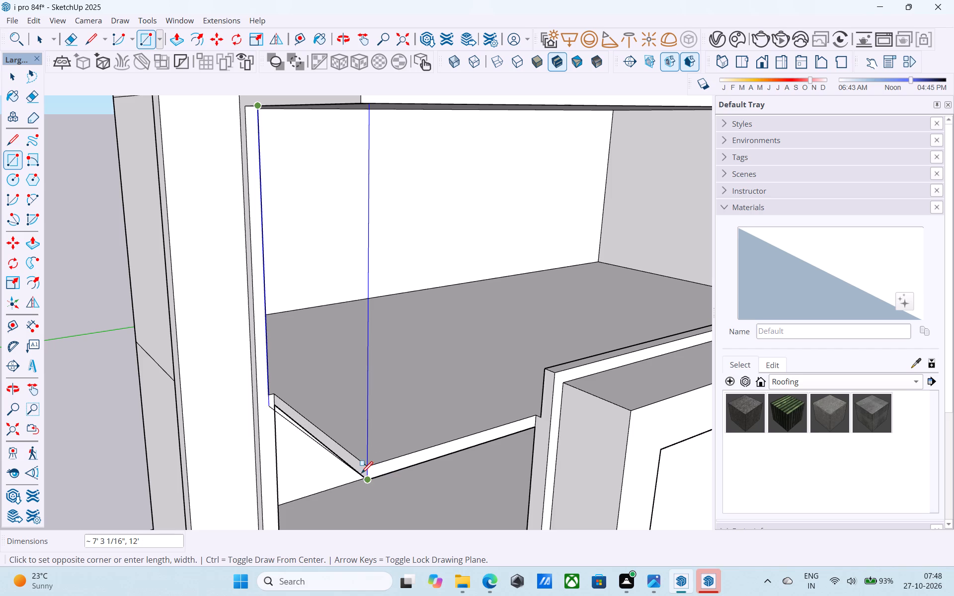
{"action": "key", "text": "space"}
Draw a rectangle over the upper-storey opening on the long side, from the frame's far upper corner to the entrance frame's top corner.
{"action": "middle_click_drag", "start_coordinate": [360, 449], "coordinate": [279, 439]}
{"action": "scroll", "coordinate": [284, 431], "scroll_direction": "up", "scroll_amount": 5}
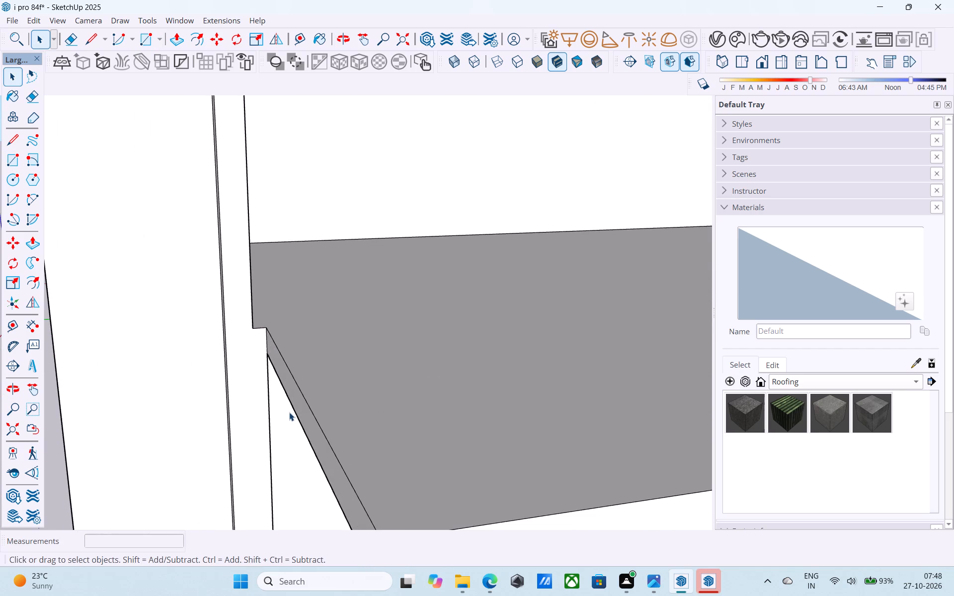
{"action": "scroll", "coordinate": [291, 411], "scroll_direction": "down", "scroll_amount": 11}
{"action": "middle_click_drag", "start_coordinate": [313, 420], "coordinate": [276, 407]}
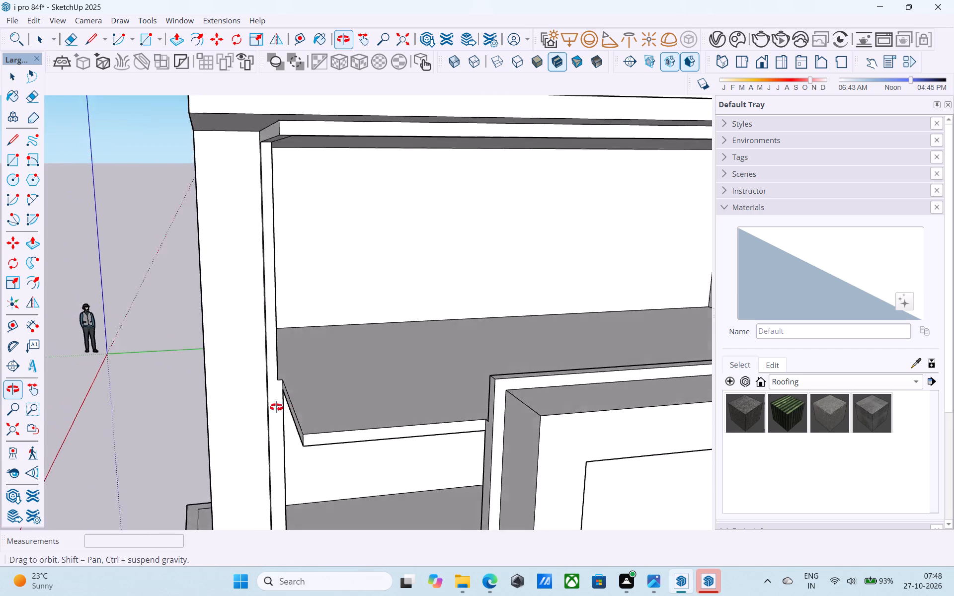
{"action": "middle_click_drag", "start_coordinate": [276, 407], "coordinate": [617, 423]}
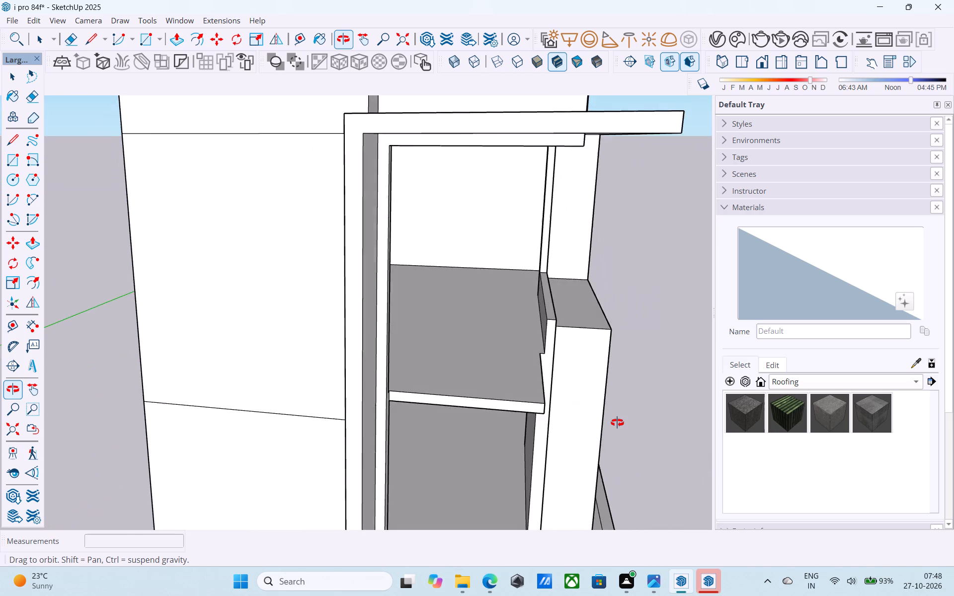
{"action": "middle_click_drag", "start_coordinate": [617, 423], "coordinate": [217, 406]}
{"action": "middle_click_drag", "start_coordinate": [207, 406], "coordinate": [202, 406]}
{"action": "middle_click_drag", "start_coordinate": [435, 355], "coordinate": [450, 363], "text": "shift"}
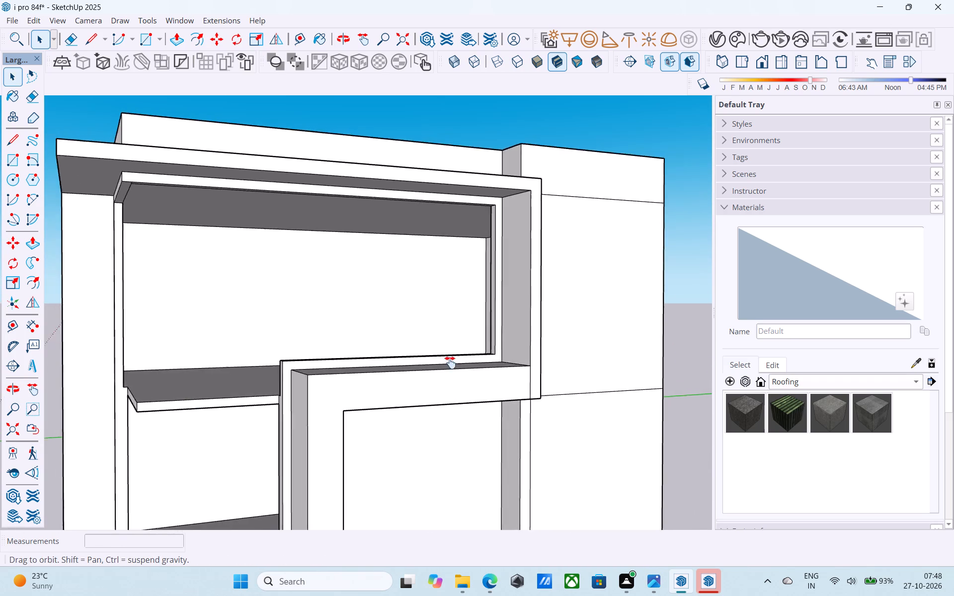
{"action": "middle_click_drag", "start_coordinate": [450, 363], "coordinate": [574, 399], "text": "shift"}
{"action": "scroll", "coordinate": [572, 348], "scroll_direction": "up", "scroll_amount": 1}
{"action": "middle_click_drag", "start_coordinate": [572, 348], "coordinate": [587, 356]}
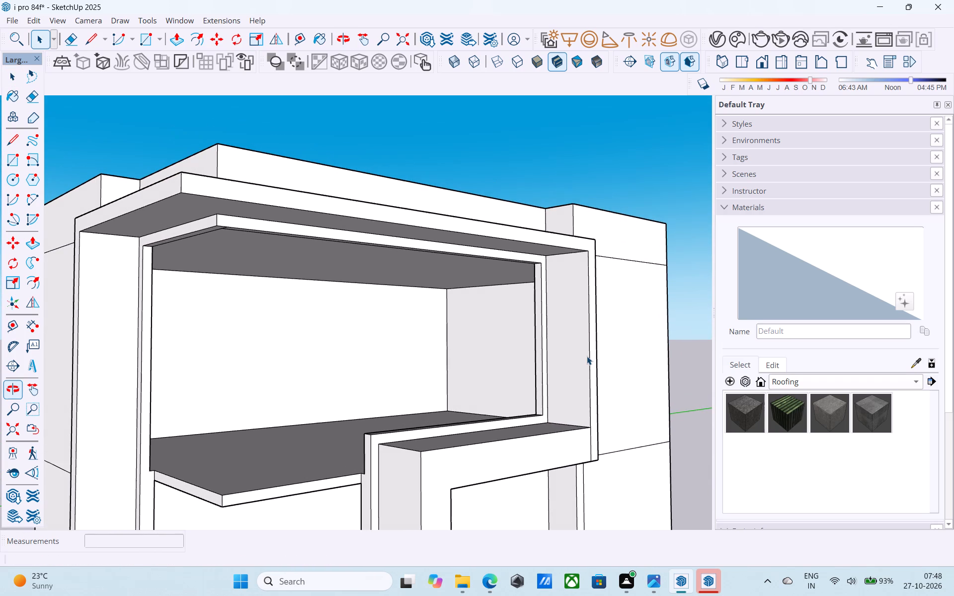
{"action": "key", "text": "r"}
{"action": "left_click", "coordinate": [541, 265]}
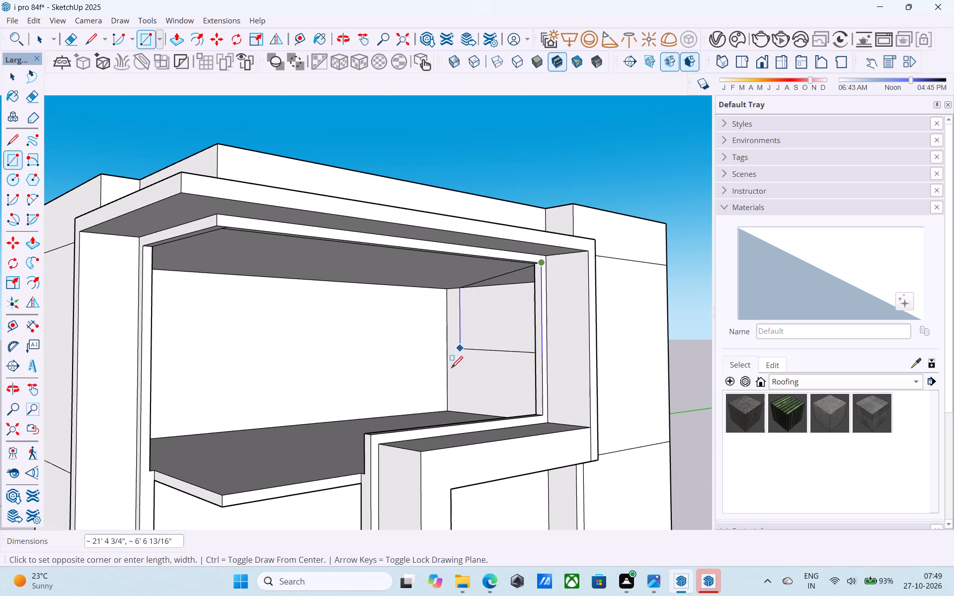
{"action": "left_click", "coordinate": [371, 439]}
Draw a matching rectangle about 14' by 9' 6" along the inner edge of the frame, behind the long-side panel.
{"action": "middle_click_drag", "start_coordinate": [381, 399], "coordinate": [570, 391]}
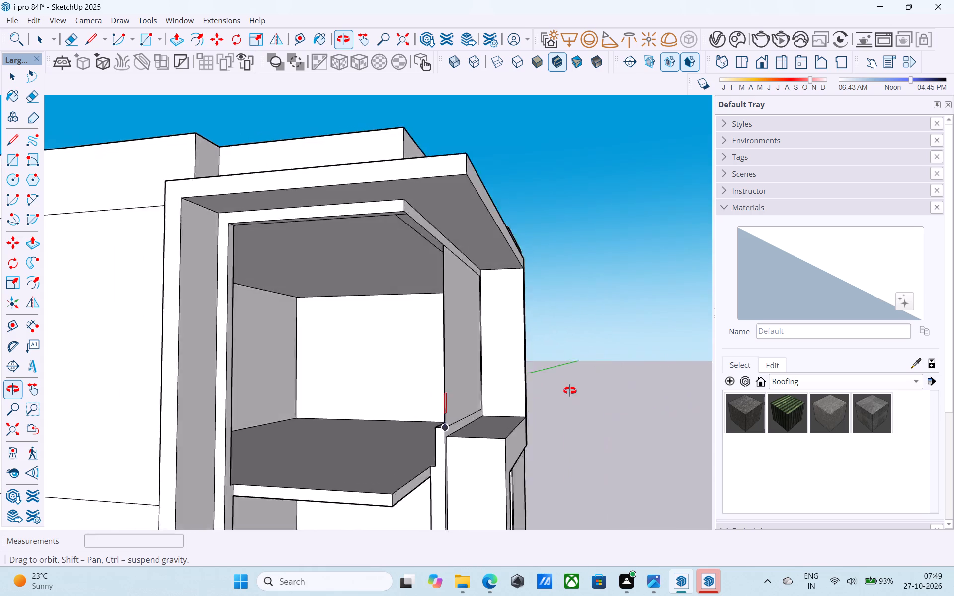
{"action": "middle_click_drag", "start_coordinate": [570, 391], "coordinate": [638, 393]}
{"action": "scroll", "coordinate": [414, 294], "scroll_direction": "up", "scroll_amount": 8}
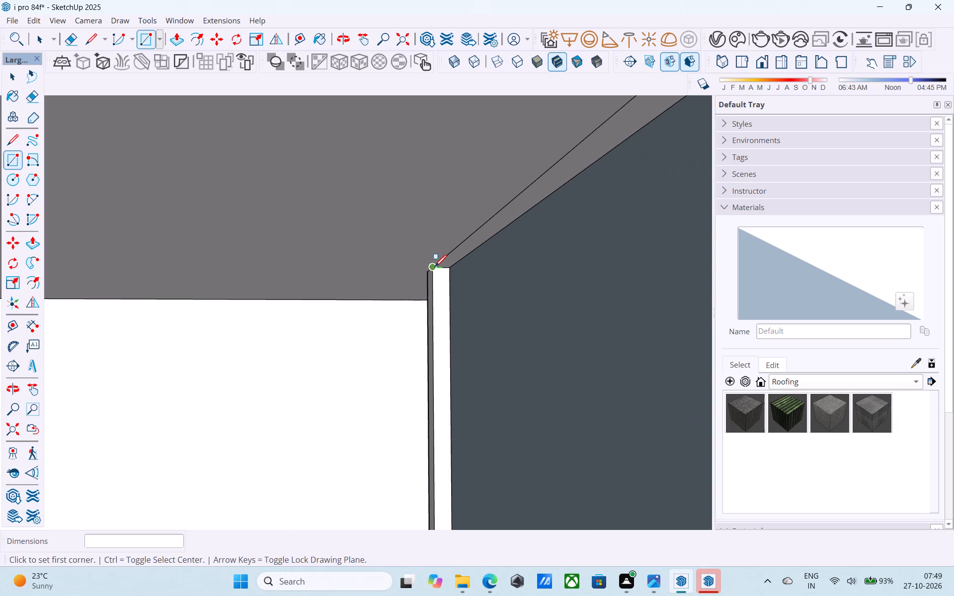
{"action": "left_click", "coordinate": [435, 268]}
{"action": "scroll", "coordinate": [435, 268], "scroll_direction": "down", "scroll_amount": 3}
{"action": "scroll", "coordinate": [435, 268], "scroll_direction": "up", "scroll_amount": 1}
{"action": "scroll", "coordinate": [435, 268], "scroll_direction": "down", "scroll_amount": 7}
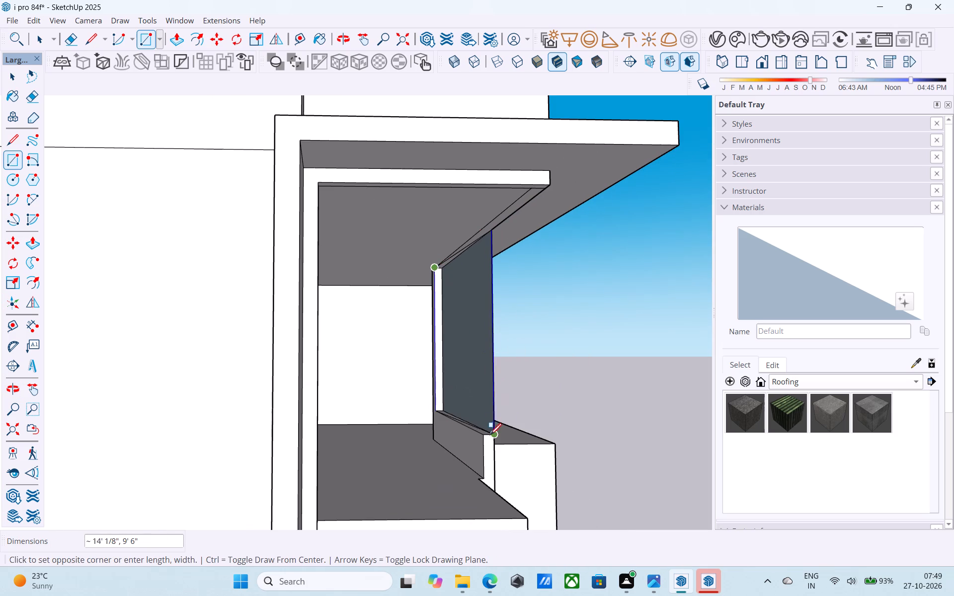
{"action": "left_click", "coordinate": [484, 439]}
Push/Pull the upper floor slab's long-side edge face outward by 9".
{"action": "scroll", "coordinate": [487, 431], "scroll_direction": "down", "scroll_amount": 5}
{"action": "middle_click_drag", "start_coordinate": [487, 430], "coordinate": [315, 462]}
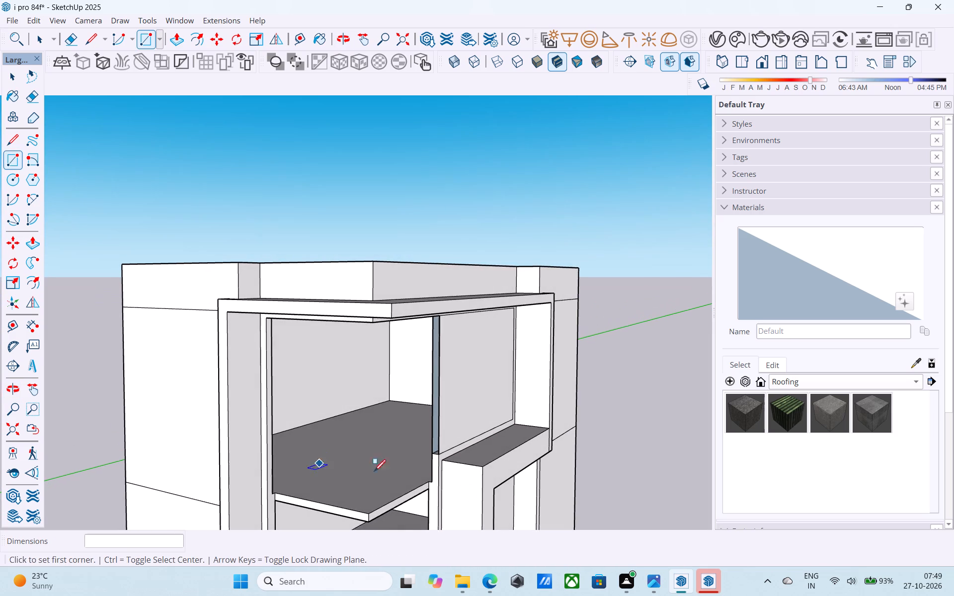
{"action": "middle_click_drag", "start_coordinate": [466, 500], "coordinate": [468, 483]}
{"action": "key", "text": "space"}
{"action": "scroll", "coordinate": [435, 497], "scroll_direction": "up", "scroll_amount": 4}
{"action": "left_click", "coordinate": [415, 476]}
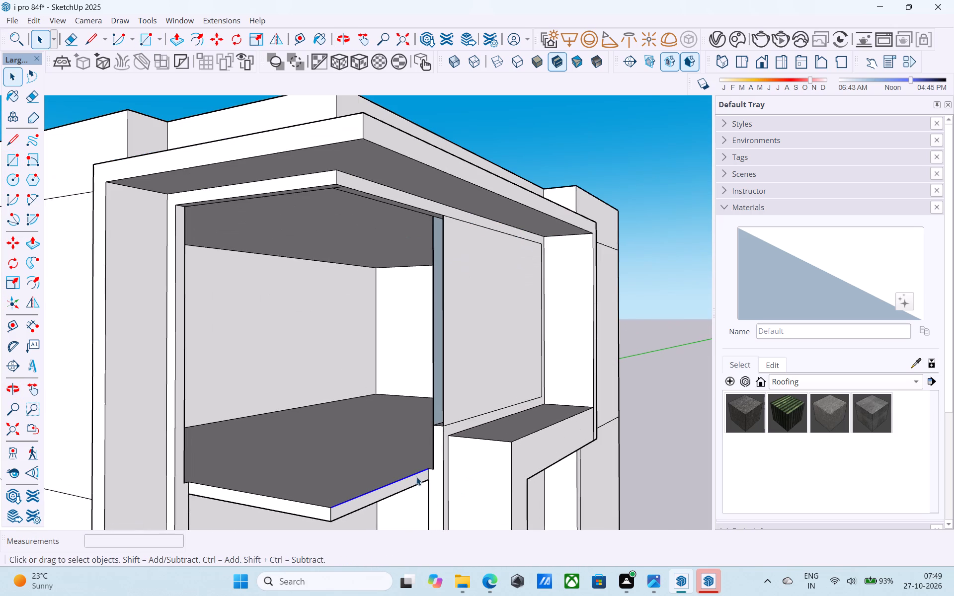
{"action": "left_click", "coordinate": [419, 479]}
{"action": "key", "text": "p"}
{"action": "left_click", "coordinate": [419, 479]}
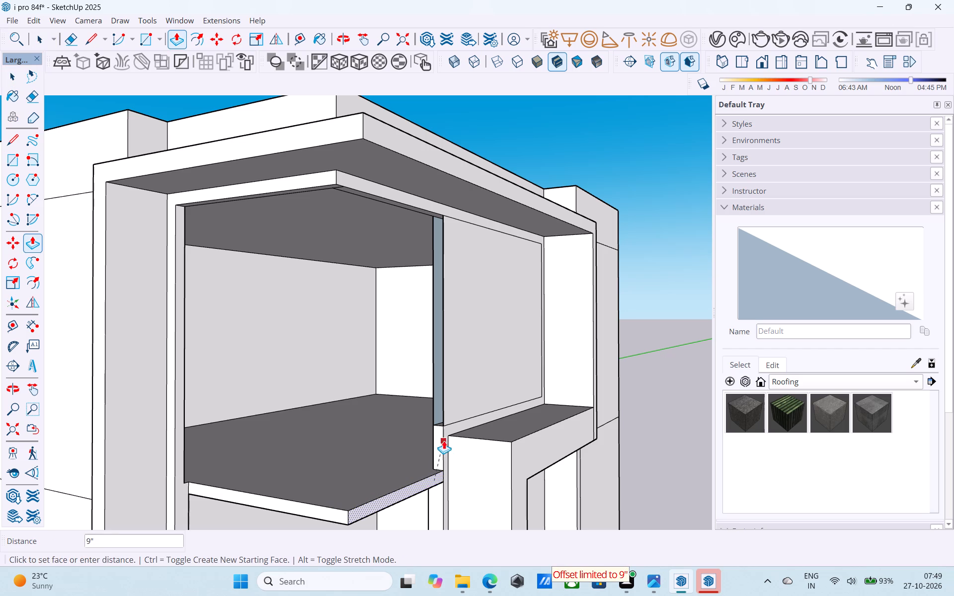
{"action": "left_click", "coordinate": [444, 441]}
{"action": "key", "text": "space"}
Push/Pull the upper floor slab's short-side edge face outward, flush with the surrounding frame.
{"action": "left_click", "coordinate": [220, 495]}
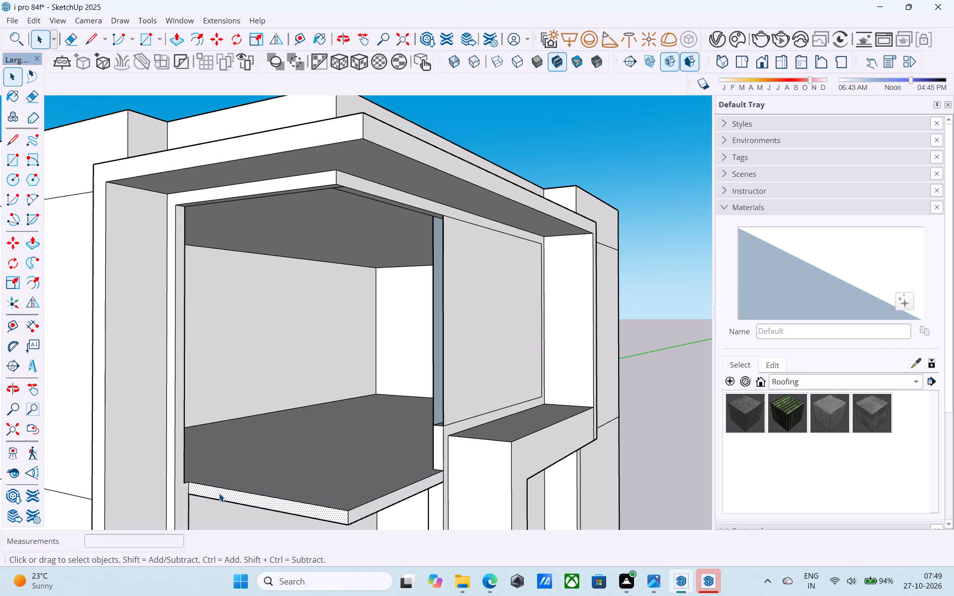
{"action": "key", "text": "p"}
{"action": "left_click", "coordinate": [219, 493]}
{"action": "left_click", "coordinate": [169, 431]}
{"action": "key", "text": "space"}
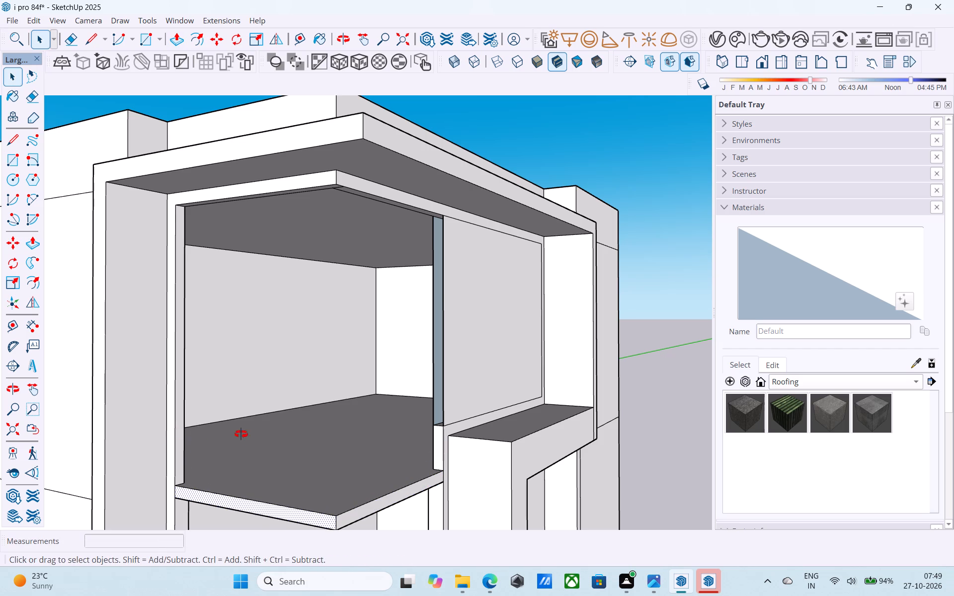
Draw a rectangle filling the remaining long-side opening, from the panel's upper corner to the outer corner of the floor slab.
{"action": "middle_click_drag", "start_coordinate": [241, 434], "coordinate": [233, 471]}
{"action": "middle_click_drag", "start_coordinate": [273, 448], "coordinate": [290, 443]}
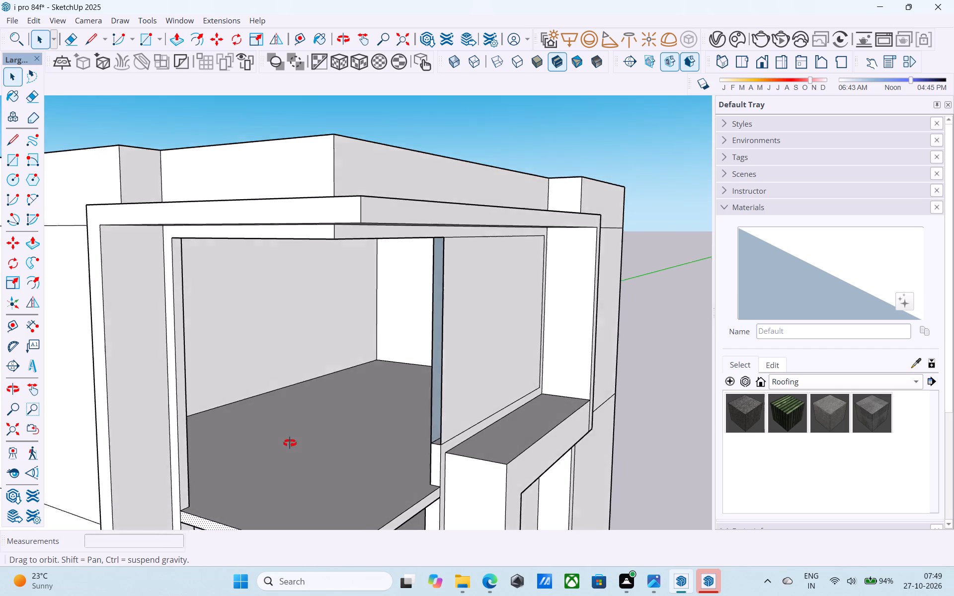
{"action": "middle_click_drag", "start_coordinate": [290, 443], "coordinate": [339, 373]}
{"action": "scroll", "coordinate": [354, 366], "scroll_direction": "up", "scroll_amount": 1}
{"action": "key", "text": "r"}
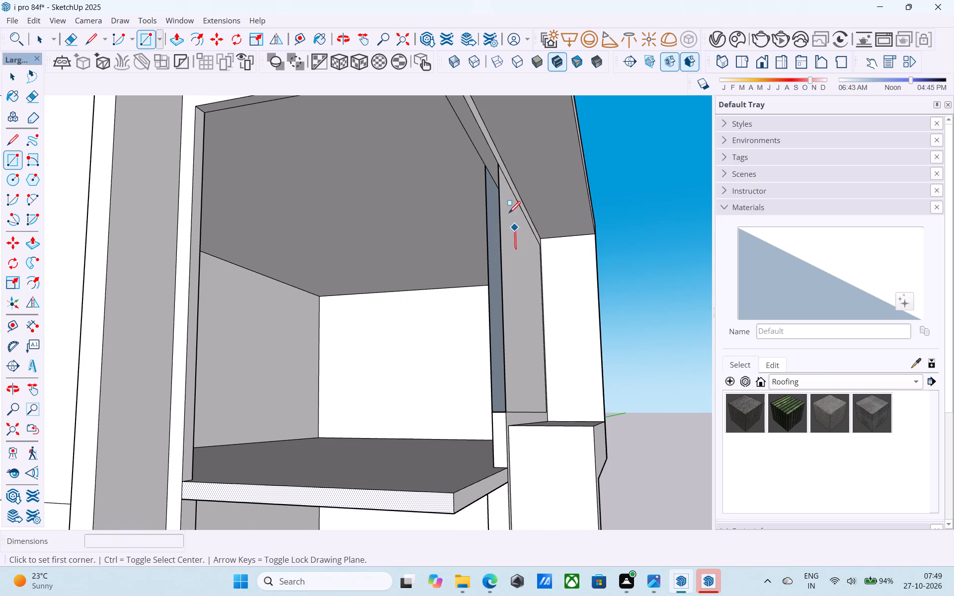
{"action": "left_click", "coordinate": [498, 167]}
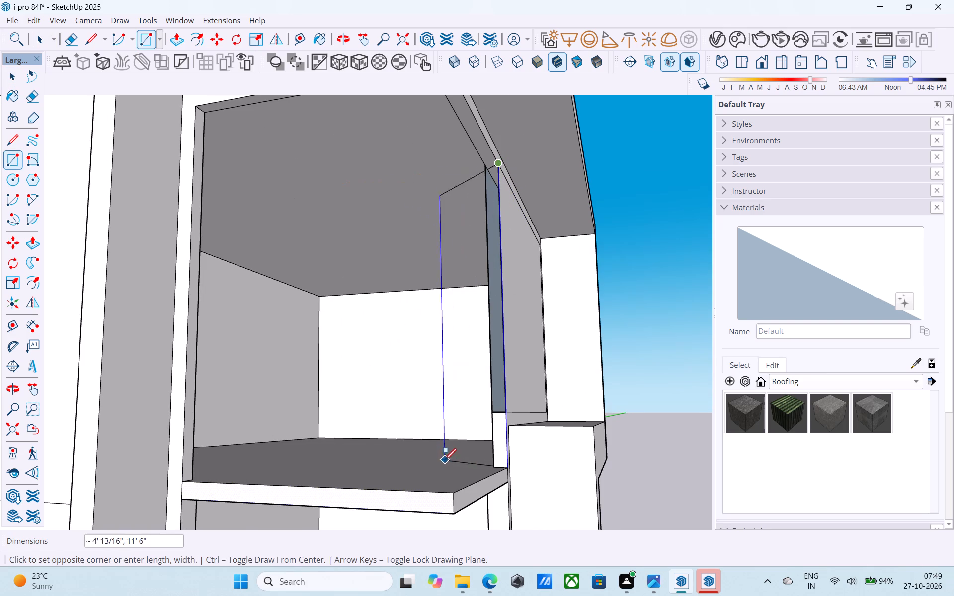
{"action": "left_click", "coordinate": [449, 496]}
Delete the face covering the upper-storey opening on the short side.
{"action": "middle_click_drag", "start_coordinate": [462, 450], "coordinate": [402, 458]}
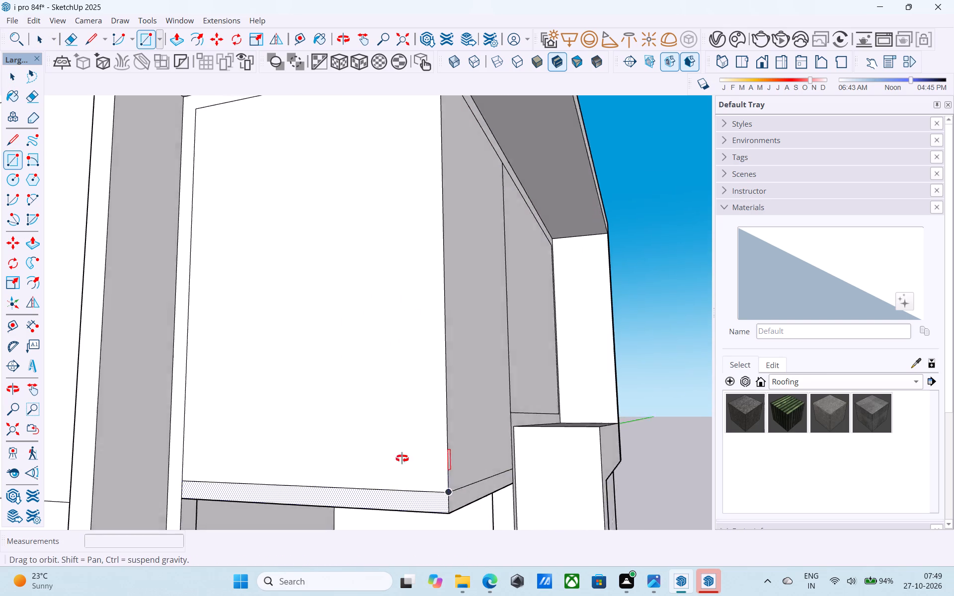
{"action": "middle_click_drag", "start_coordinate": [402, 458], "coordinate": [298, 474]}
{"action": "key", "text": "space"}
{"action": "left_click", "coordinate": [310, 438]}
{"action": "key", "text": "Delete"}
Paint the outer and inner long-side panels and the corner panel with Glass_Basic_01 from the Glass materials.
{"action": "middle_click_drag", "start_coordinate": [381, 417], "coordinate": [517, 416]}
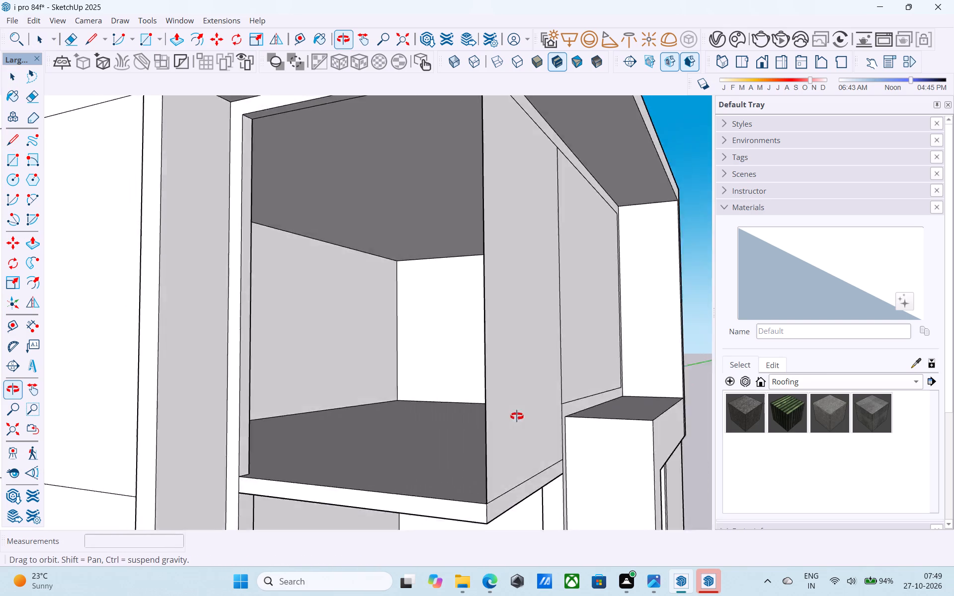
{"action": "middle_click_drag", "start_coordinate": [517, 416], "coordinate": [642, 427]}
{"action": "middle_click_drag", "start_coordinate": [643, 427], "coordinate": [587, 458]}
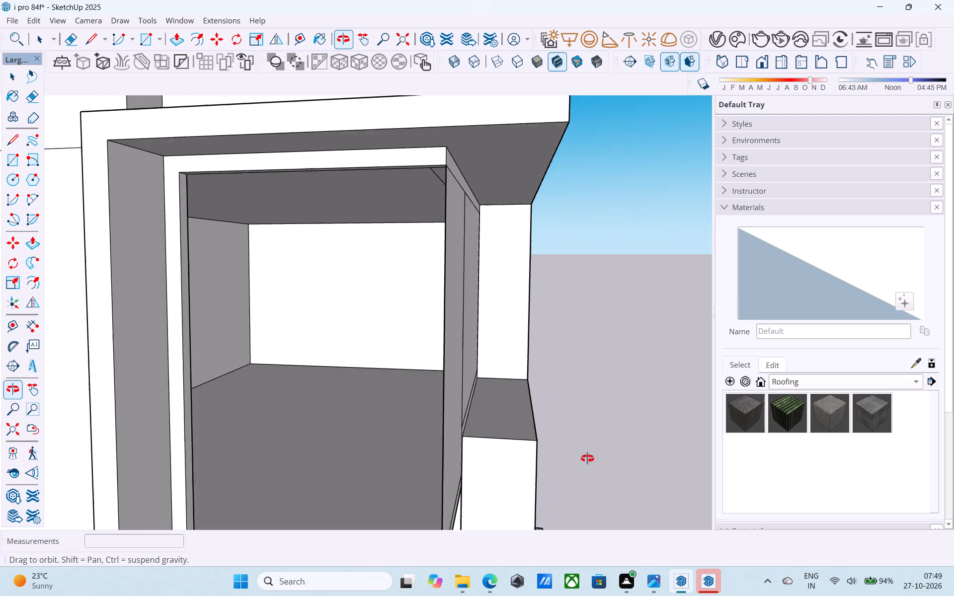
{"action": "middle_click_drag", "start_coordinate": [587, 458], "coordinate": [587, 457]}
{"action": "scroll", "coordinate": [587, 458], "scroll_direction": "up", "scroll_amount": 1}
{"action": "left_click", "coordinate": [810, 387]}
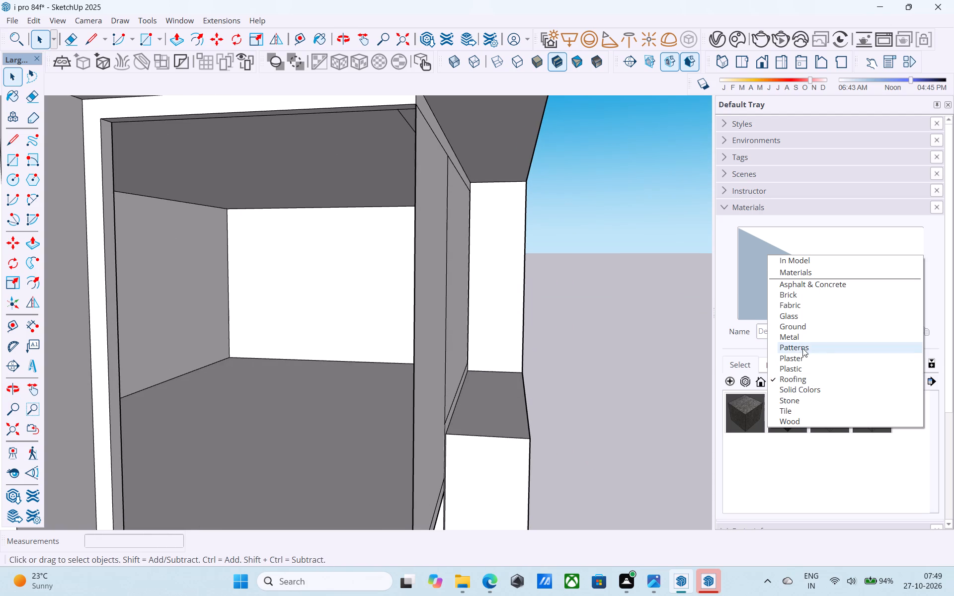
{"action": "left_click", "coordinate": [800, 315]}
{"action": "left_click", "coordinate": [745, 412]}
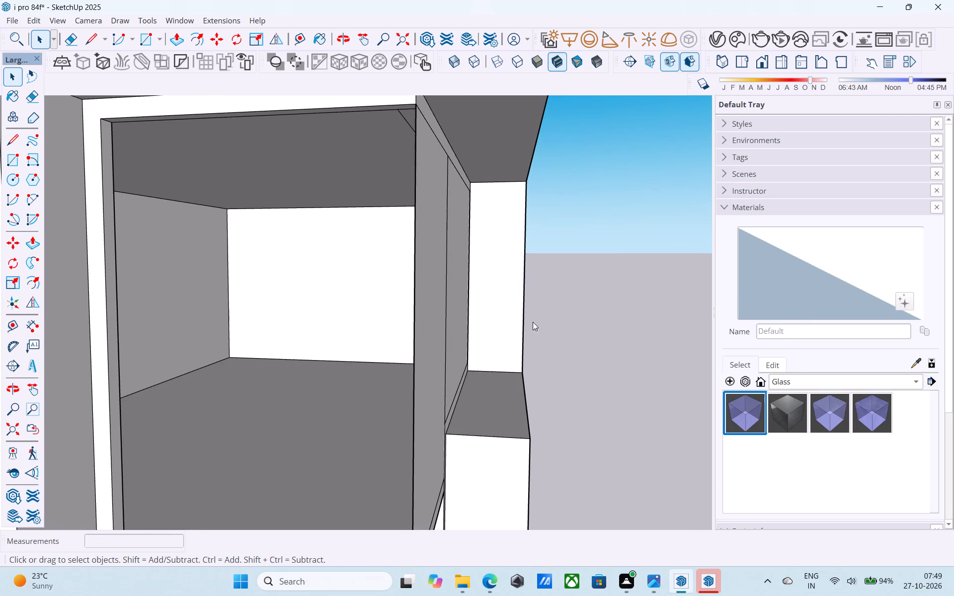
{"action": "left_click", "coordinate": [465, 306]}
{"action": "middle_click_drag", "start_coordinate": [469, 310], "coordinate": [532, 320]}
{"action": "left_click", "coordinate": [505, 297]}
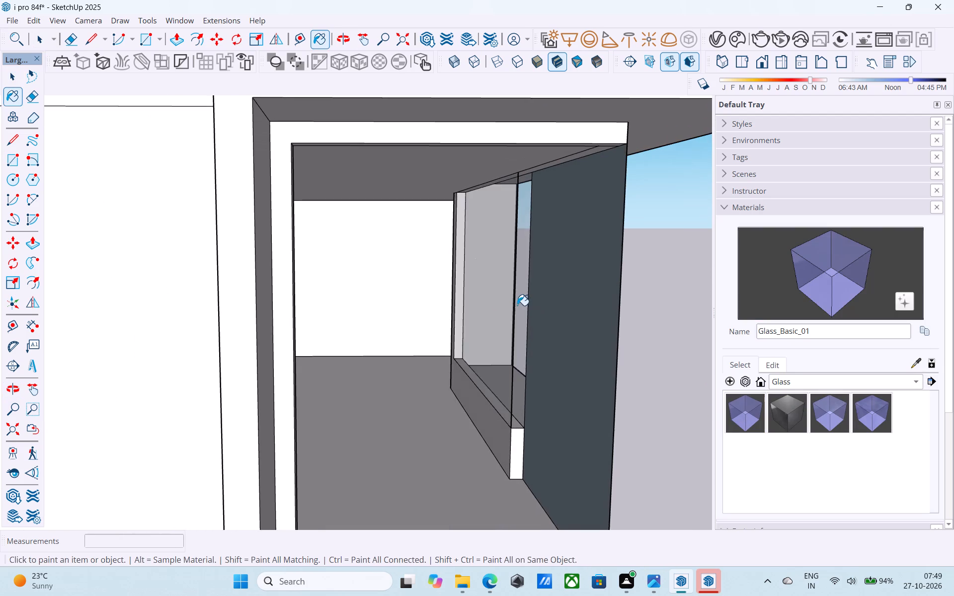
{"action": "middle_click_drag", "start_coordinate": [517, 305], "coordinate": [397, 298]}
{"action": "left_click", "coordinate": [354, 298]}
Draw an 11' 6" by 8' 6" rectangle inside the long-side corner opening, from the inner panel's upper corner to the upper slab's edge.
{"action": "middle_click_drag", "start_coordinate": [385, 313], "coordinate": [471, 328]}
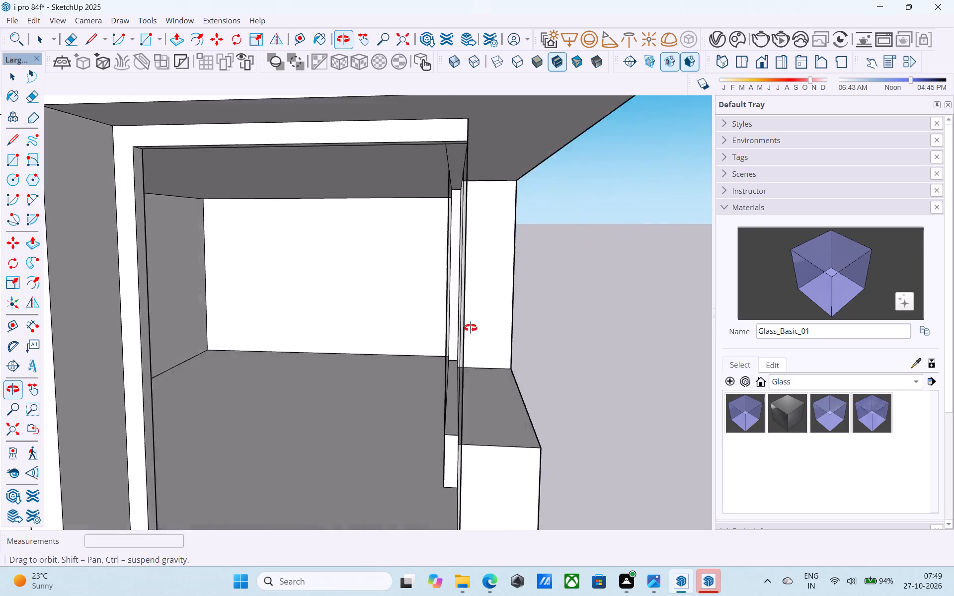
{"action": "middle_click_drag", "start_coordinate": [471, 328], "coordinate": [476, 327]}
{"action": "scroll", "coordinate": [476, 327], "scroll_direction": "down", "scroll_amount": 4}
{"action": "middle_click_drag", "start_coordinate": [476, 327], "coordinate": [497, 252]}
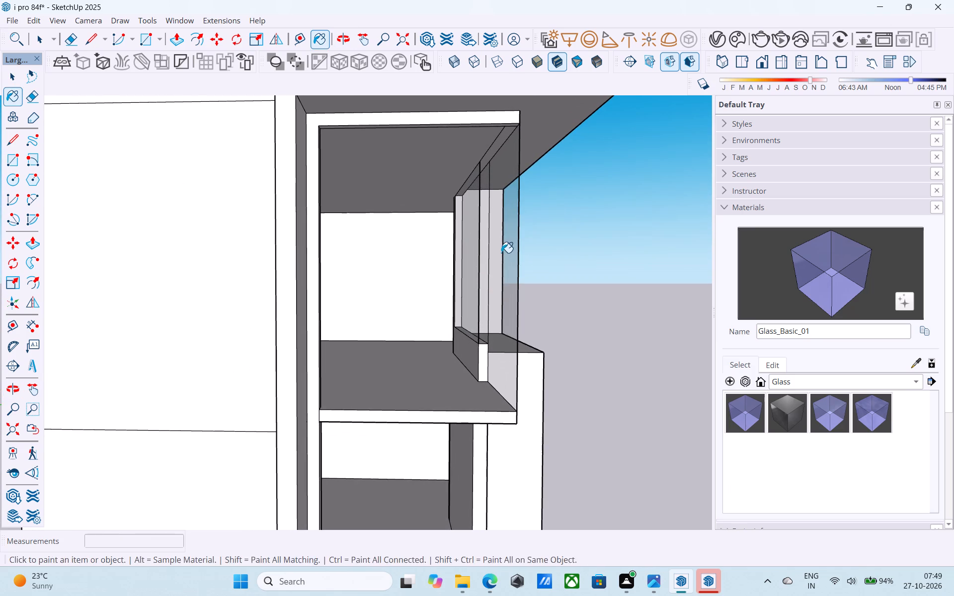
{"action": "key", "text": "r"}
{"action": "left_click", "coordinate": [481, 163]}
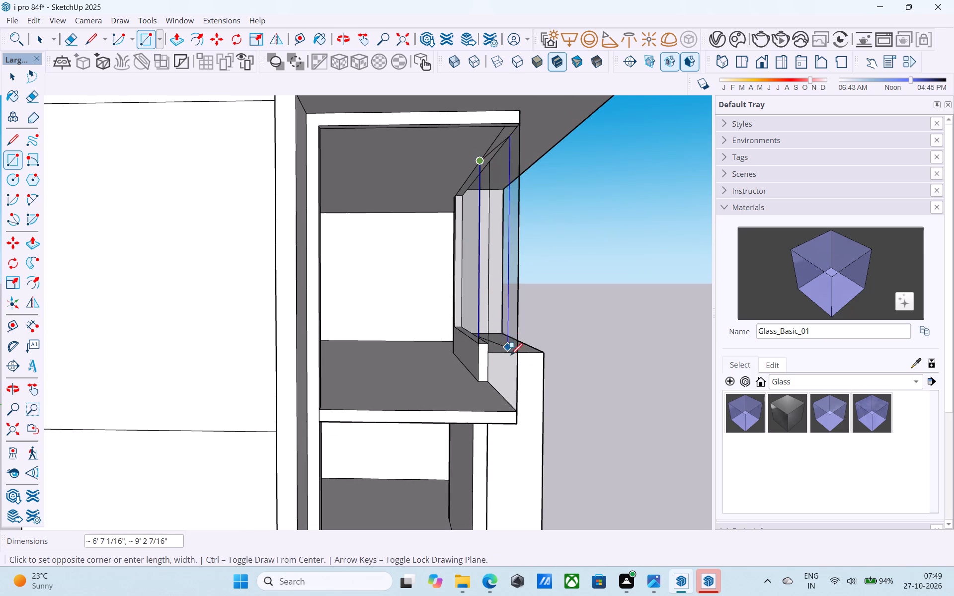
{"action": "left_click", "coordinate": [508, 410]}
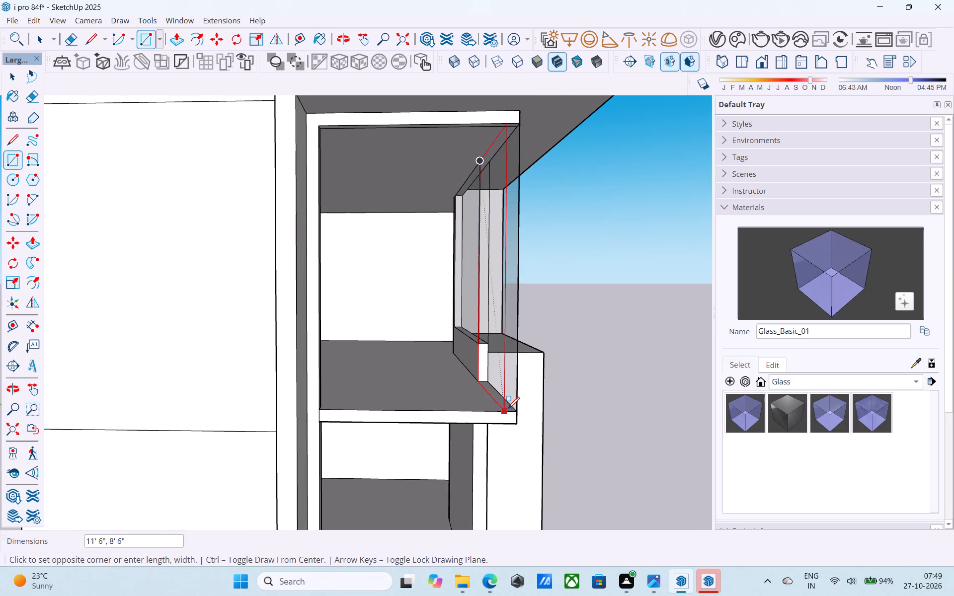
Delete the inner face of the low wall beside the new long-side rectangle.
{"action": "key", "text": "space"}
{"action": "left_click", "coordinate": [474, 358]}
{"action": "key", "text": "Delete"}
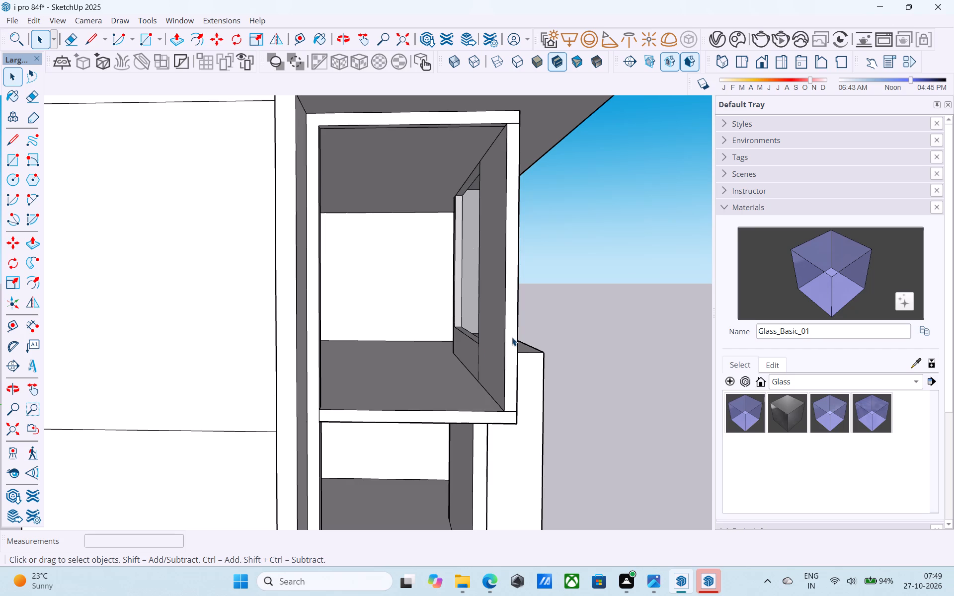
Paint the new inner long-side rectangle with Glass_Basic_01.
{"action": "left_click", "coordinate": [825, 283]}
{"action": "left_click", "coordinate": [493, 264]}
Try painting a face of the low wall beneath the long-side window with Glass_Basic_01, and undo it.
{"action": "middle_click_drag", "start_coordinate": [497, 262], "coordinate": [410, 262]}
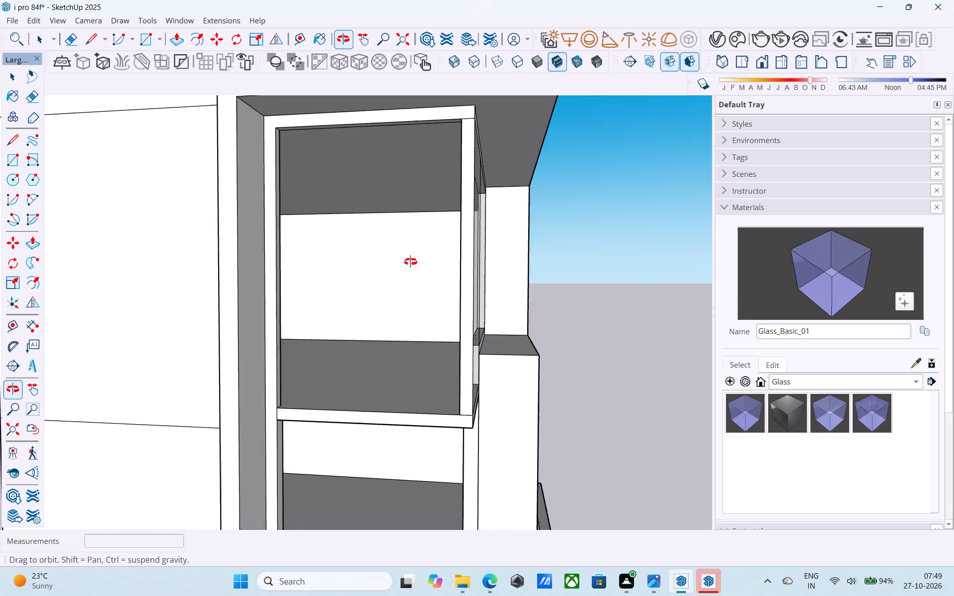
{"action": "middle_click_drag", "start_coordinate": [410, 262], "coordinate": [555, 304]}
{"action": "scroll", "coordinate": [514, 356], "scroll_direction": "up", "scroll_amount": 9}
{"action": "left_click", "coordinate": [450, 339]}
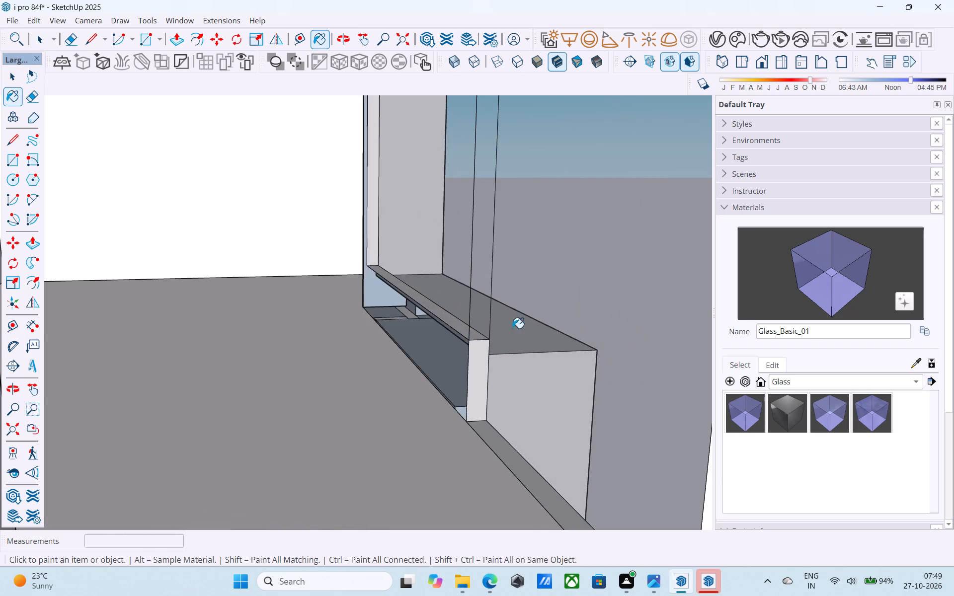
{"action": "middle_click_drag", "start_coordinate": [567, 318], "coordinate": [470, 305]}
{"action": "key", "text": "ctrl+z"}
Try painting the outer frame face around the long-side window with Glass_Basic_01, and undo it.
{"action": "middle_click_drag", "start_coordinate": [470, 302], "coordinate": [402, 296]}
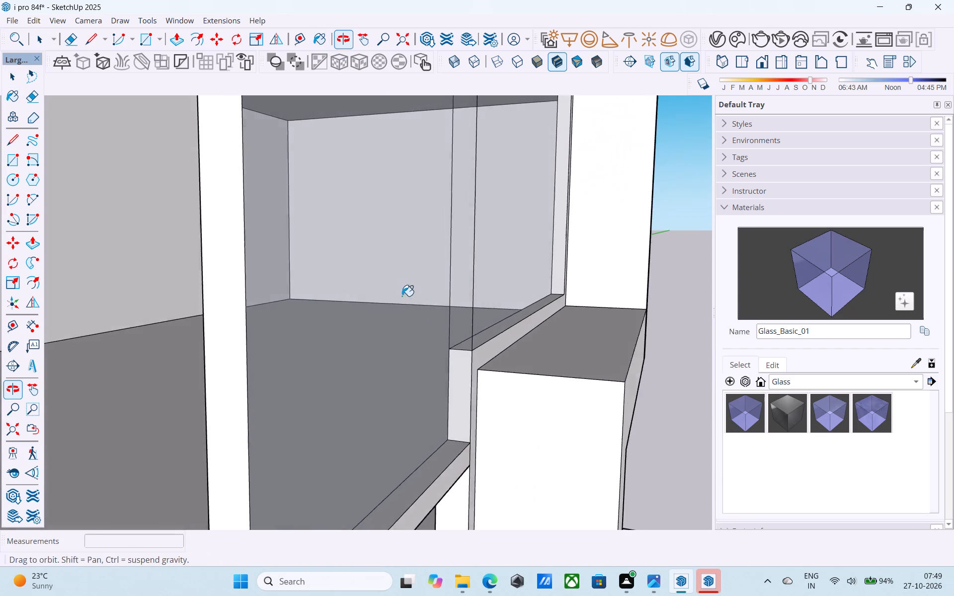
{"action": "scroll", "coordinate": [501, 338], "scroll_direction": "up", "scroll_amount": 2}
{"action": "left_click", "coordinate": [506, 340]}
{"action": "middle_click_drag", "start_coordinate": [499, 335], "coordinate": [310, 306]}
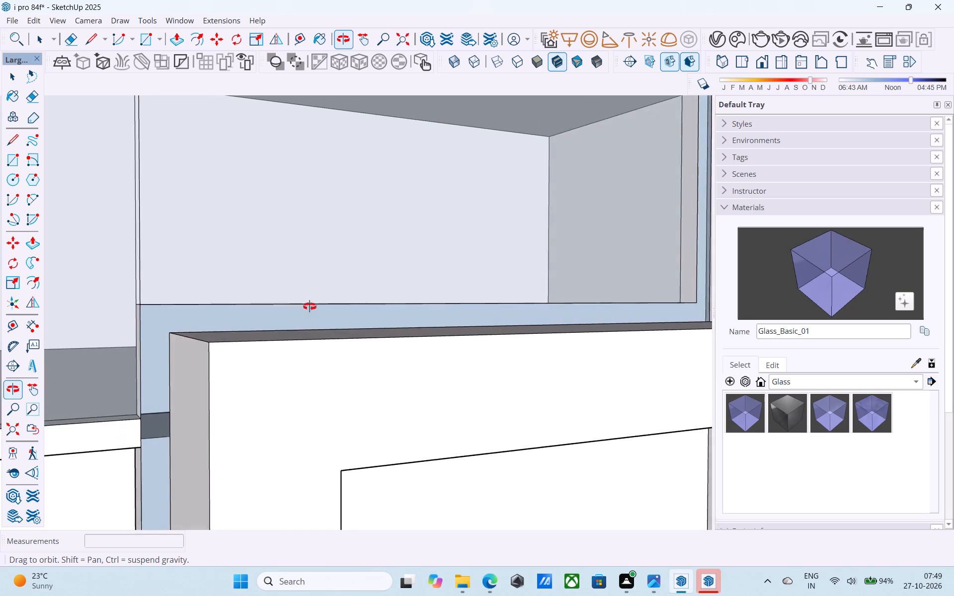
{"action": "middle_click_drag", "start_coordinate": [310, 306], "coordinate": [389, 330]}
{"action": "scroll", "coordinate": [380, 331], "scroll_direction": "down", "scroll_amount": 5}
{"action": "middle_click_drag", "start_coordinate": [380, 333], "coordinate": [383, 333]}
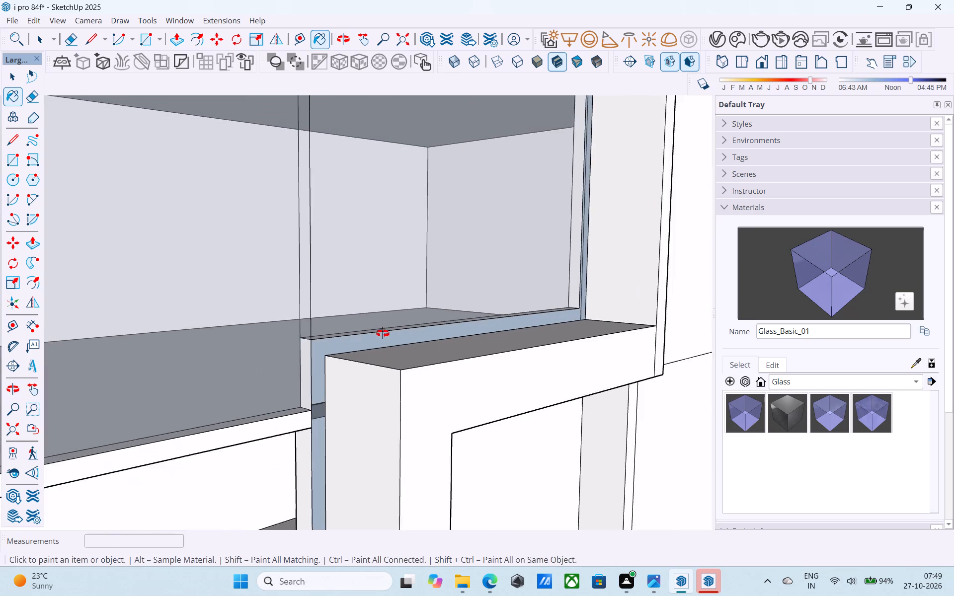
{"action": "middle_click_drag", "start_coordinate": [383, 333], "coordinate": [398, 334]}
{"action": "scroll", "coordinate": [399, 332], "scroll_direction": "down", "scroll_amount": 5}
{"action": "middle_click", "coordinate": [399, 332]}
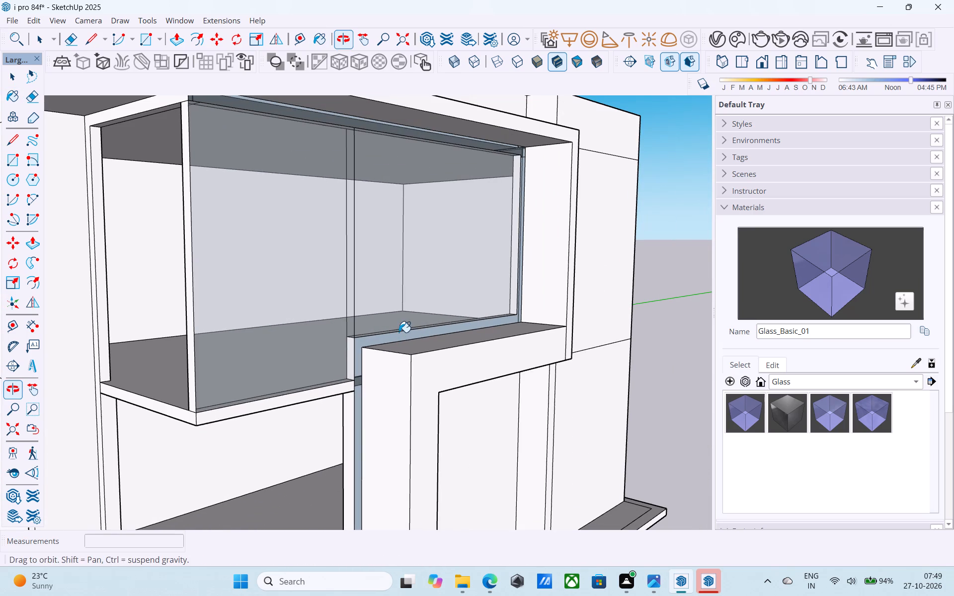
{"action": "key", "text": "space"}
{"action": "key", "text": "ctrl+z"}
Draw a line across the top of the long-side facade frame's vertical leg, separating it from the overhanging top band.
{"action": "middle_click_drag", "start_coordinate": [399, 331], "coordinate": [398, 329]}
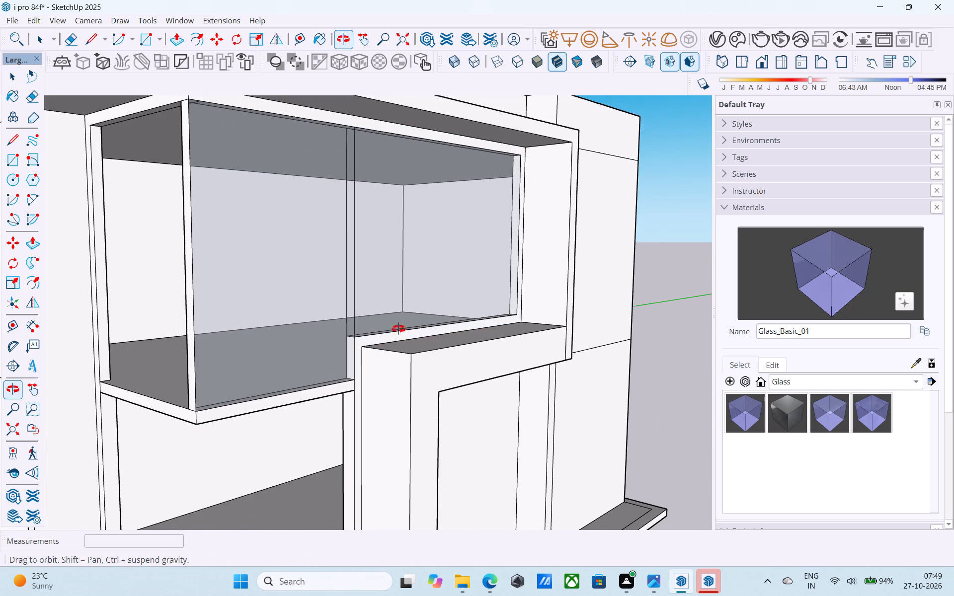
{"action": "middle_click_drag", "start_coordinate": [398, 329], "coordinate": [396, 324]}
{"action": "scroll", "coordinate": [396, 323], "scroll_direction": "down", "scroll_amount": 3}
{"action": "middle_click_drag", "start_coordinate": [396, 323], "coordinate": [337, 329]}
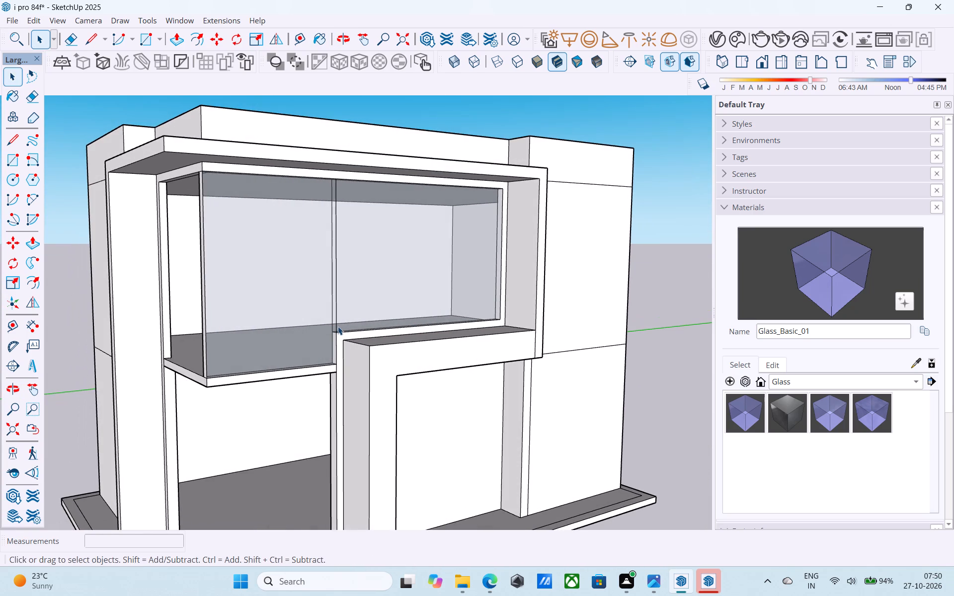
{"action": "scroll", "coordinate": [340, 324], "scroll_direction": "down", "scroll_amount": 5}
{"action": "middle_click_drag", "start_coordinate": [340, 324], "coordinate": [392, 296]}
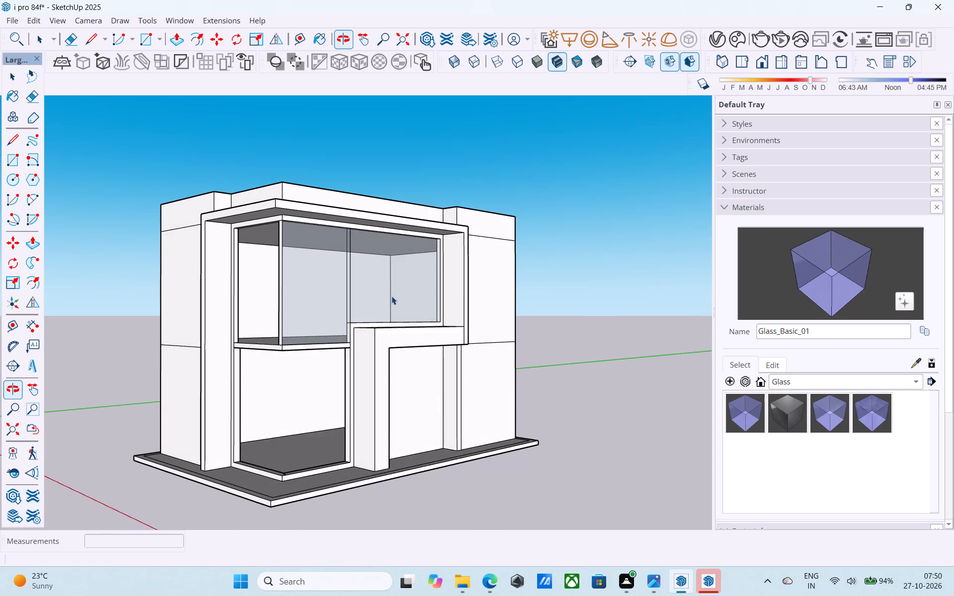
{"action": "scroll", "coordinate": [392, 296], "scroll_direction": "up", "scroll_amount": 1}
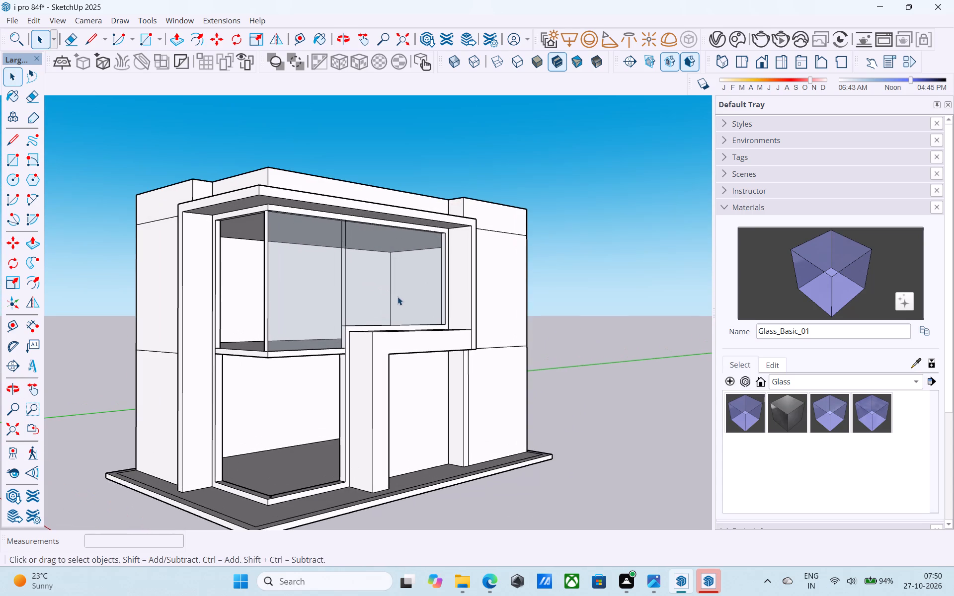
{"action": "middle_click_drag", "start_coordinate": [415, 288], "coordinate": [148, 349]}
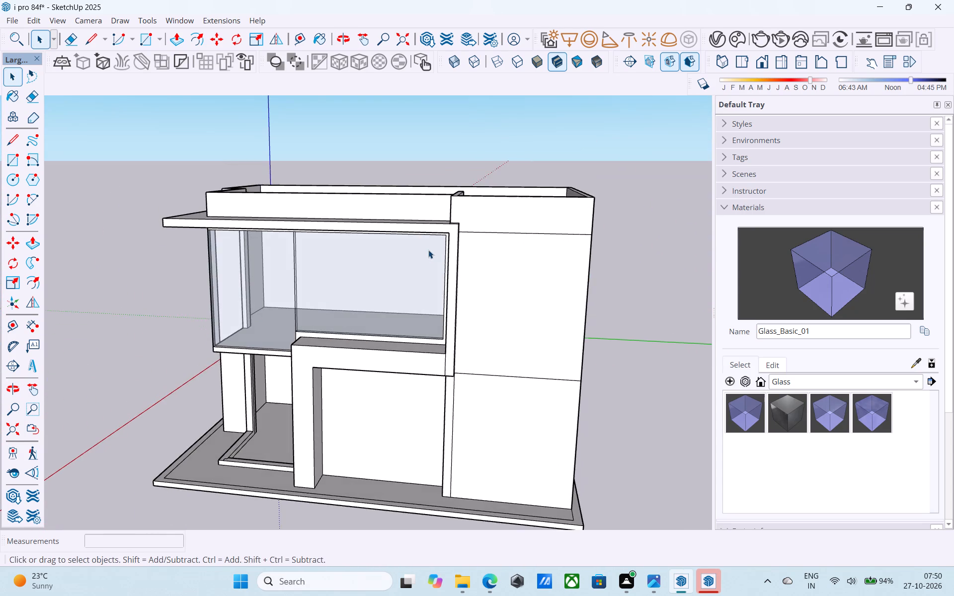
{"action": "scroll", "coordinate": [432, 248], "scroll_direction": "up", "scroll_amount": 4}
{"action": "key", "text": "l"}
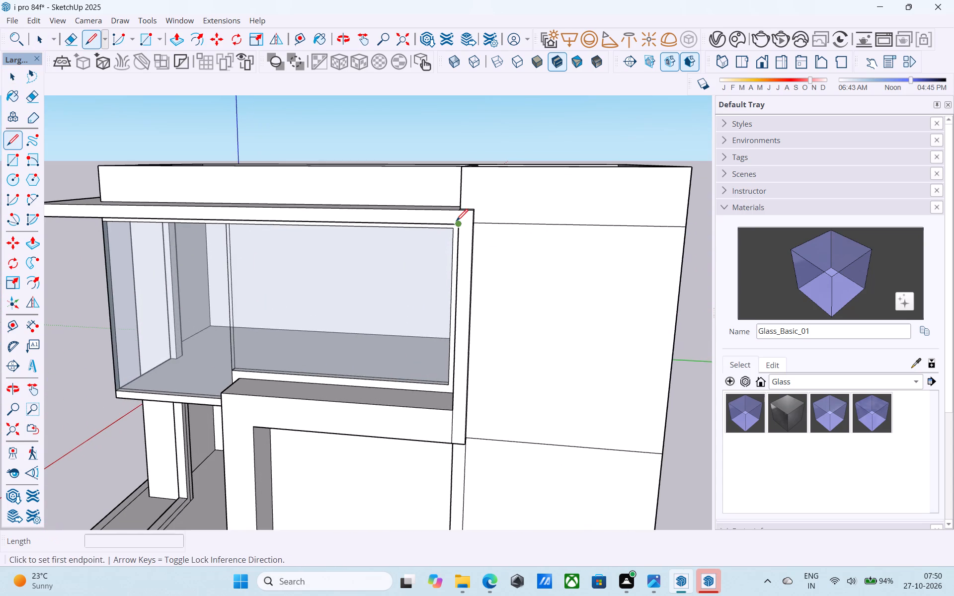
{"action": "left_click", "coordinate": [456, 222]}
{"action": "left_click", "coordinate": [473, 225]}
{"action": "key", "text": "space"}
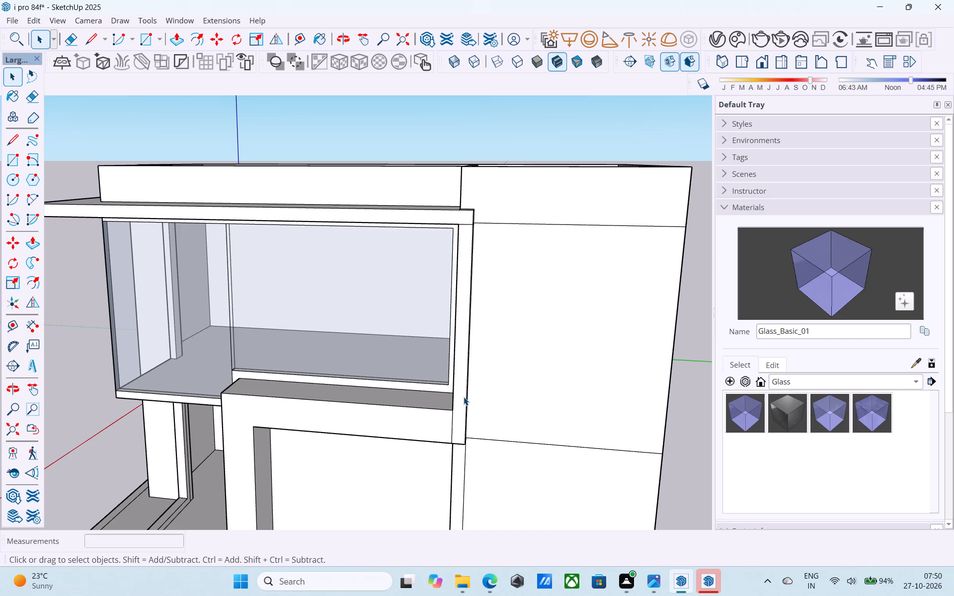
Push/Pull the front face of the long-side frame's vertical leg back, flush with the adjoining wall.
{"action": "left_click", "coordinate": [464, 397]}
{"action": "key", "text": "p"}
{"action": "left_click", "coordinate": [464, 392]}
{"action": "left_click", "coordinate": [573, 297]}
{"action": "key", "text": "space"}
Push/Pull the end face of the overhanging top band inward by 9" on the long side.
{"action": "middle_click_drag", "start_coordinate": [551, 292], "coordinate": [523, 272]}
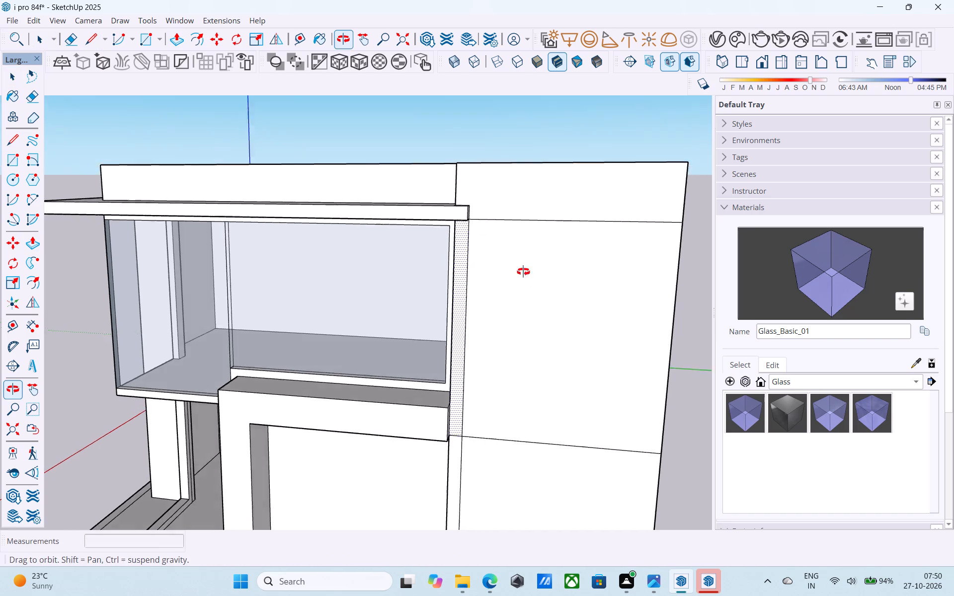
{"action": "middle_click_drag", "start_coordinate": [523, 272], "coordinate": [482, 242]}
{"action": "scroll", "coordinate": [428, 180], "scroll_direction": "up", "scroll_amount": 3}
{"action": "left_click", "coordinate": [417, 176]}
{"action": "scroll", "coordinate": [420, 180], "scroll_direction": "up", "scroll_amount": 2}
{"action": "left_click", "coordinate": [420, 180]}
{"action": "scroll", "coordinate": [420, 180], "scroll_direction": "up", "scroll_amount": 2}
{"action": "key", "text": "p"}
{"action": "left_click", "coordinate": [420, 180]}
{"action": "left_click", "coordinate": [371, 179]}
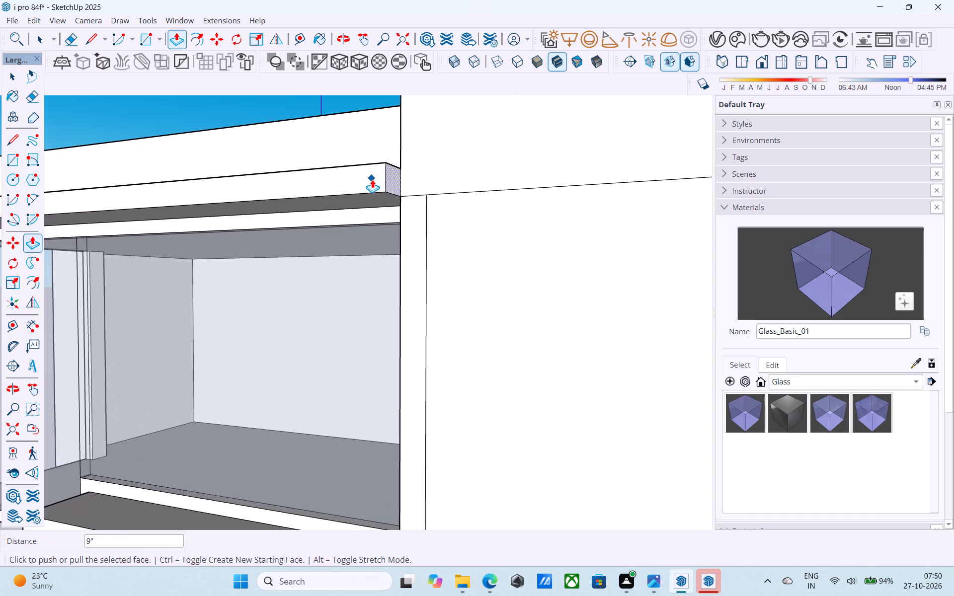
{"action": "key", "text": "space"}
Erase the leftover edge on top of the overhanging band at its short-side end, where it meets the wall.
{"action": "scroll", "coordinate": [373, 177], "scroll_direction": "down", "scroll_amount": 10}
{"action": "middle_click_drag", "start_coordinate": [373, 176], "coordinate": [613, 316]}
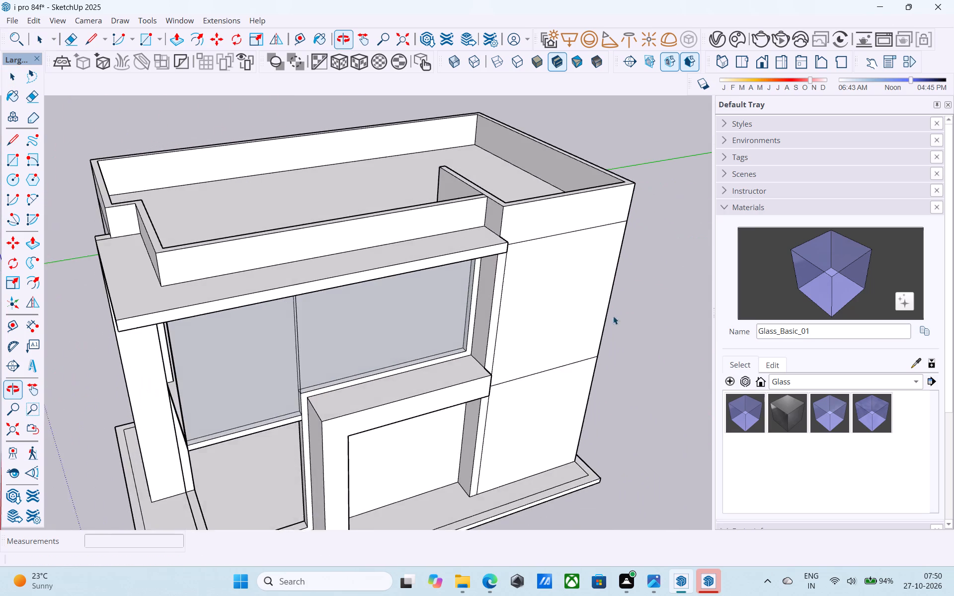
{"action": "scroll", "coordinate": [505, 285], "scroll_direction": "up", "scroll_amount": 3}
{"action": "scroll", "coordinate": [486, 251], "scroll_direction": "down", "scroll_amount": 6}
{"action": "middle_click_drag", "start_coordinate": [490, 247], "coordinate": [569, 228]}
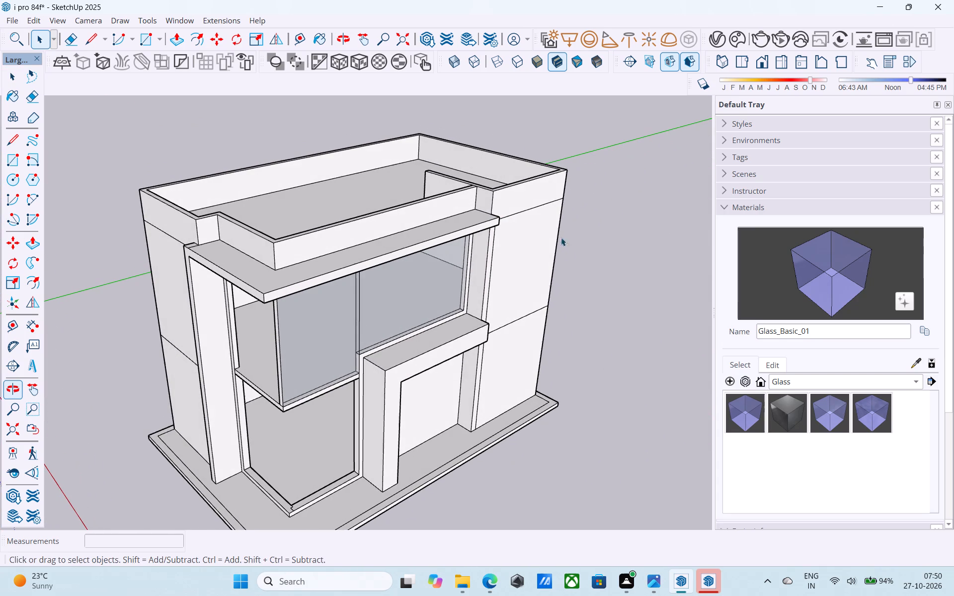
{"action": "middle_click_drag", "start_coordinate": [473, 249], "coordinate": [495, 235]}
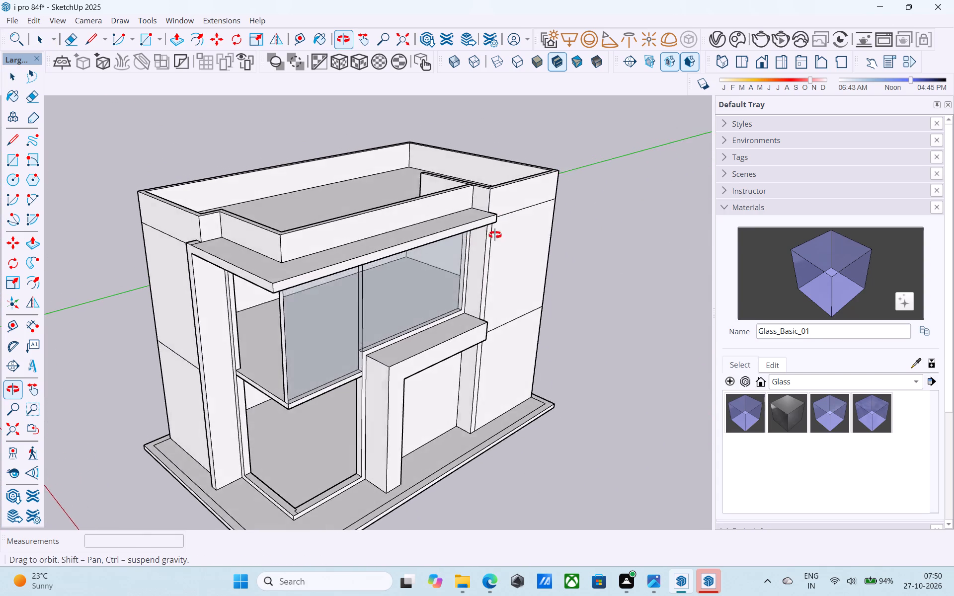
{"action": "middle_click_drag", "start_coordinate": [495, 235], "coordinate": [520, 235]}
{"action": "scroll", "coordinate": [203, 250], "scroll_direction": "up", "scroll_amount": 5}
{"action": "key", "text": "e"}
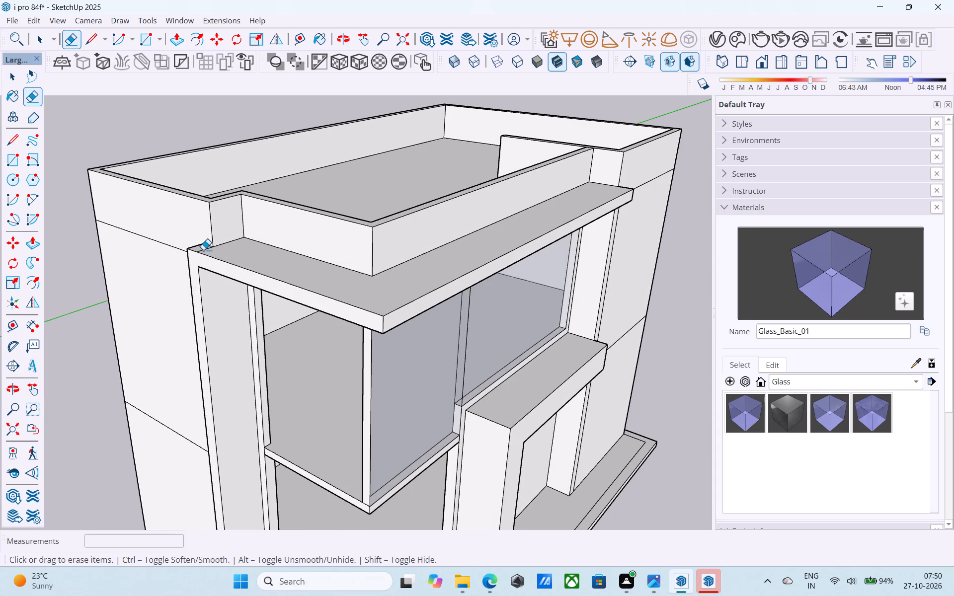
{"action": "left_click", "coordinate": [203, 250]}
{"action": "key", "text": "space"}
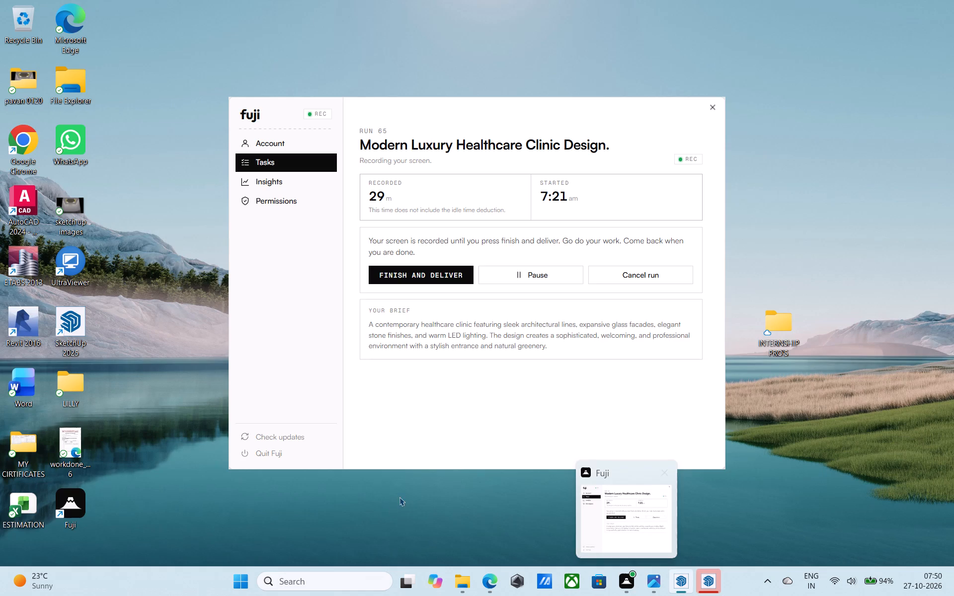
Paint the narrow vertical strip at the upper-storey corner with Glass_Basic_01.
{"action": "scroll", "coordinate": [435, 370], "scroll_direction": "down", "scroll_amount": 5}
{"action": "middle_click_drag", "start_coordinate": [428, 322], "coordinate": [396, 277]}
{"action": "middle_click_drag", "start_coordinate": [393, 309], "coordinate": [396, 258]}
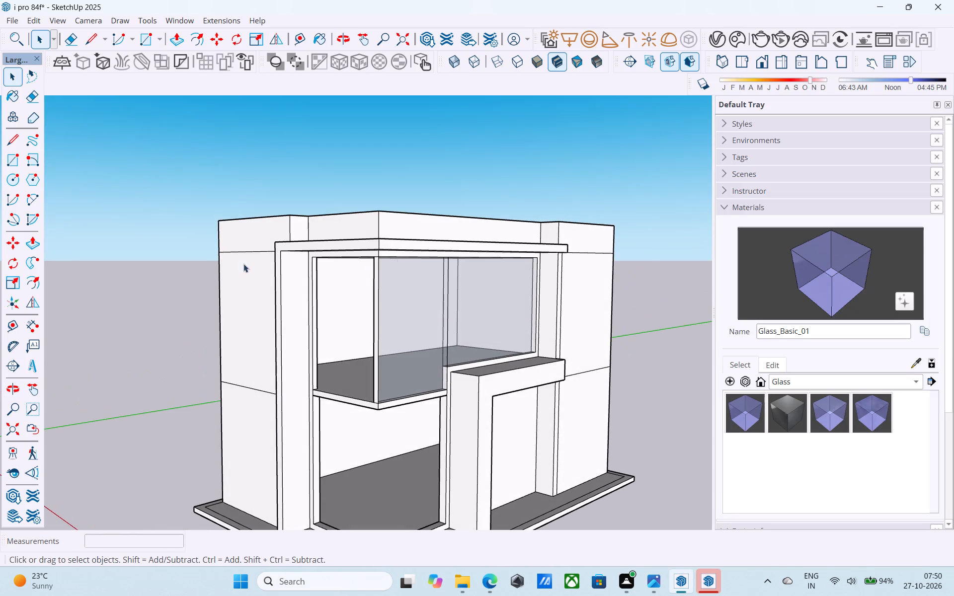
{"action": "middle_click_drag", "start_coordinate": [359, 289], "coordinate": [635, 361]}
{"action": "middle_click_drag", "start_coordinate": [654, 343], "coordinate": [688, 296]}
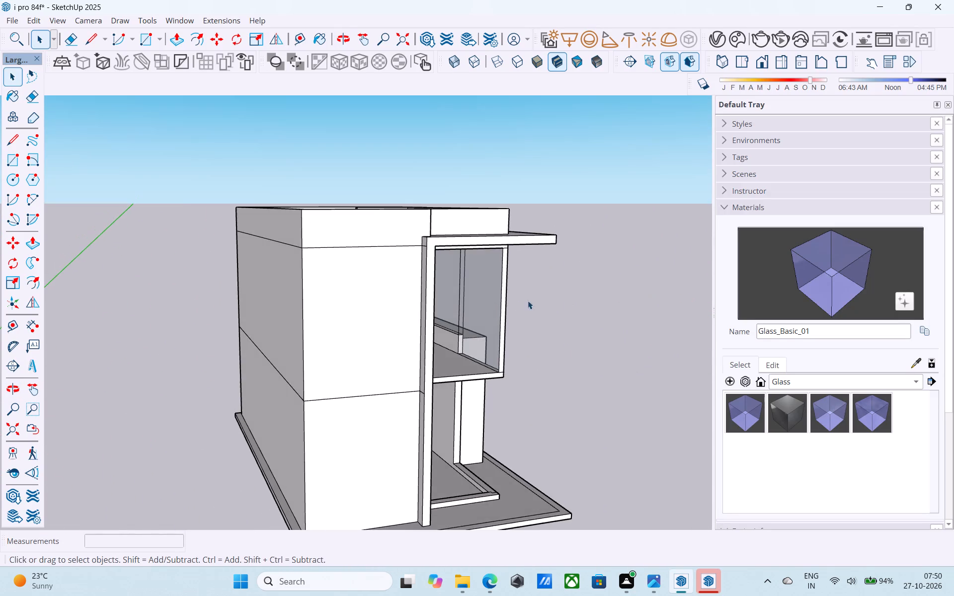
{"action": "scroll", "coordinate": [515, 300], "scroll_direction": "up", "scroll_amount": 3}
{"action": "left_click_drag", "start_coordinate": [833, 273], "coordinate": [816, 278]}
{"action": "scroll", "coordinate": [506, 286], "scroll_direction": "up", "scroll_amount": 2}
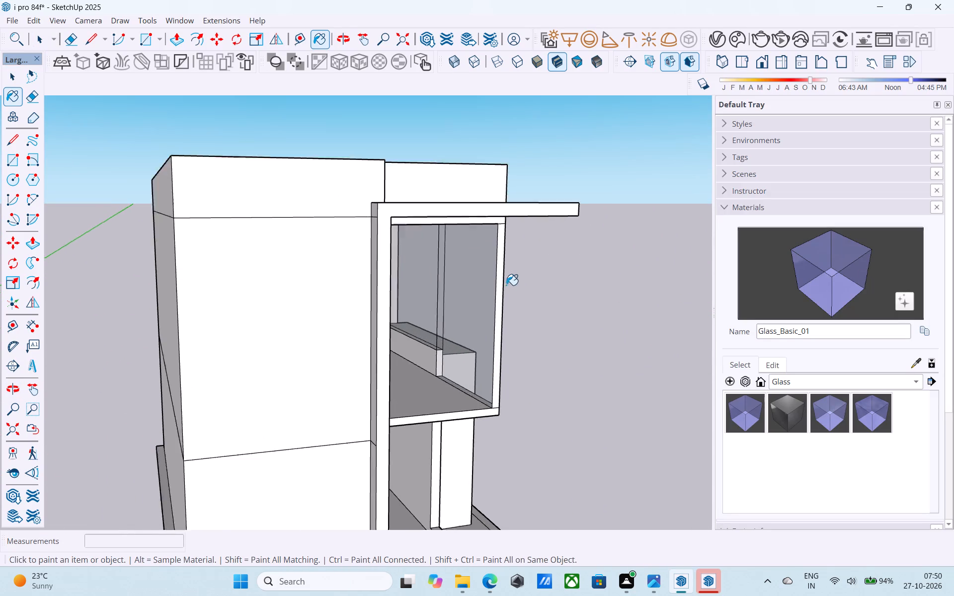
{"action": "scroll", "coordinate": [506, 285], "scroll_direction": "up", "scroll_amount": 3}
{"action": "left_click", "coordinate": [497, 279]}
Examine the upper-storey glazed corner and the open short side from outside.
{"action": "middle_click_drag", "start_coordinate": [501, 279], "coordinate": [265, 236]}
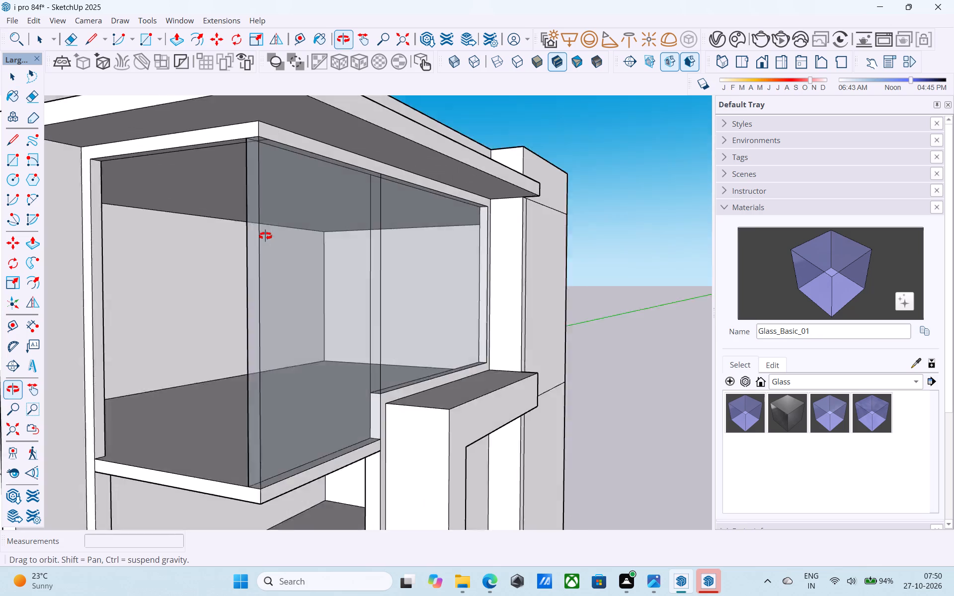
{"action": "middle_click_drag", "start_coordinate": [265, 236], "coordinate": [266, 235]}
{"action": "scroll", "coordinate": [267, 234], "scroll_direction": "up", "scroll_amount": 1}
{"action": "scroll", "coordinate": [347, 201], "scroll_direction": "down", "scroll_amount": 5}
{"action": "scroll", "coordinate": [433, 252], "scroll_direction": "down", "scroll_amount": 4}
{"action": "middle_click_drag", "start_coordinate": [445, 256], "coordinate": [419, 251]}
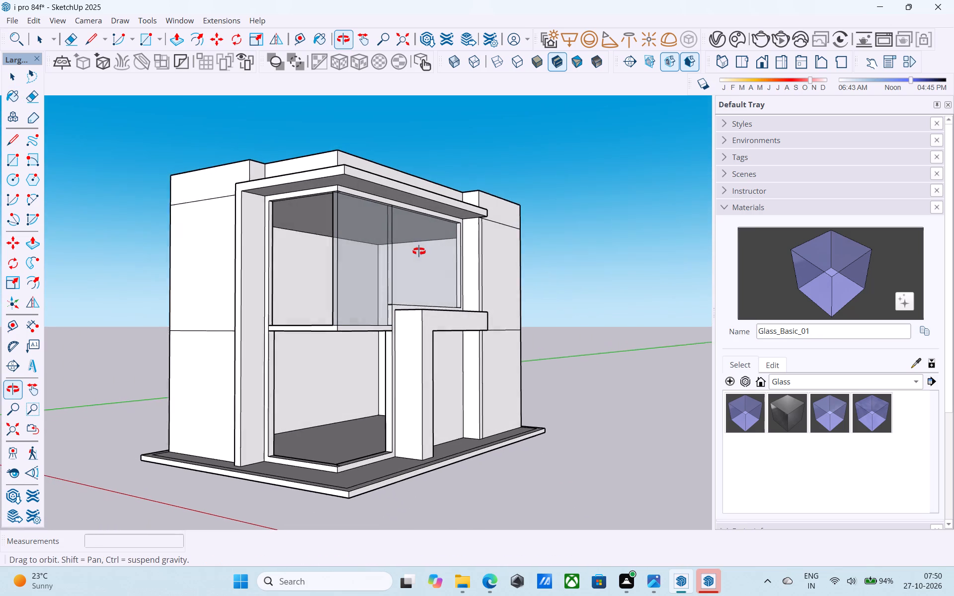
{"action": "middle_click_drag", "start_coordinate": [419, 251], "coordinate": [483, 268]}
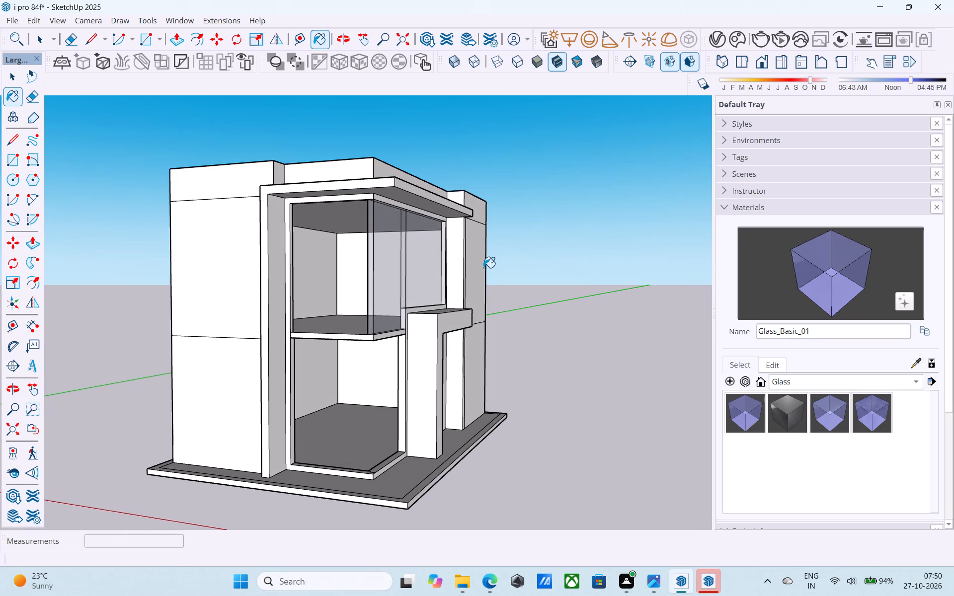
{"action": "middle_click_drag", "start_coordinate": [430, 238], "coordinate": [446, 270]}
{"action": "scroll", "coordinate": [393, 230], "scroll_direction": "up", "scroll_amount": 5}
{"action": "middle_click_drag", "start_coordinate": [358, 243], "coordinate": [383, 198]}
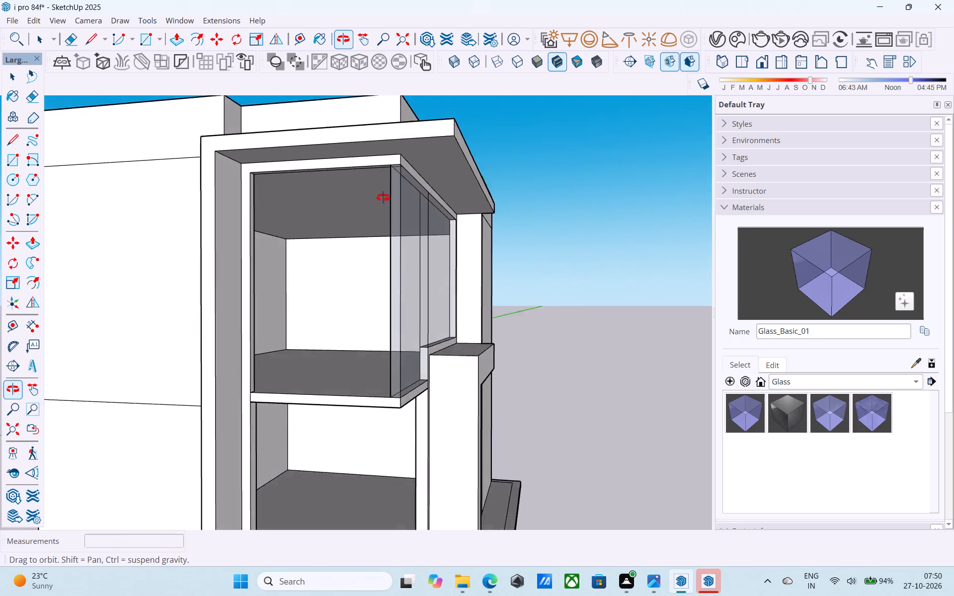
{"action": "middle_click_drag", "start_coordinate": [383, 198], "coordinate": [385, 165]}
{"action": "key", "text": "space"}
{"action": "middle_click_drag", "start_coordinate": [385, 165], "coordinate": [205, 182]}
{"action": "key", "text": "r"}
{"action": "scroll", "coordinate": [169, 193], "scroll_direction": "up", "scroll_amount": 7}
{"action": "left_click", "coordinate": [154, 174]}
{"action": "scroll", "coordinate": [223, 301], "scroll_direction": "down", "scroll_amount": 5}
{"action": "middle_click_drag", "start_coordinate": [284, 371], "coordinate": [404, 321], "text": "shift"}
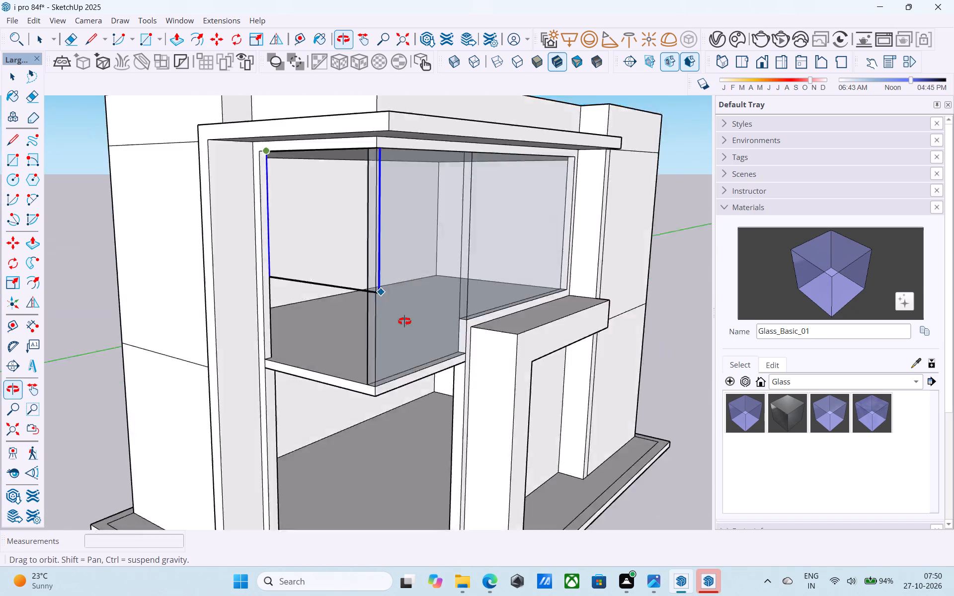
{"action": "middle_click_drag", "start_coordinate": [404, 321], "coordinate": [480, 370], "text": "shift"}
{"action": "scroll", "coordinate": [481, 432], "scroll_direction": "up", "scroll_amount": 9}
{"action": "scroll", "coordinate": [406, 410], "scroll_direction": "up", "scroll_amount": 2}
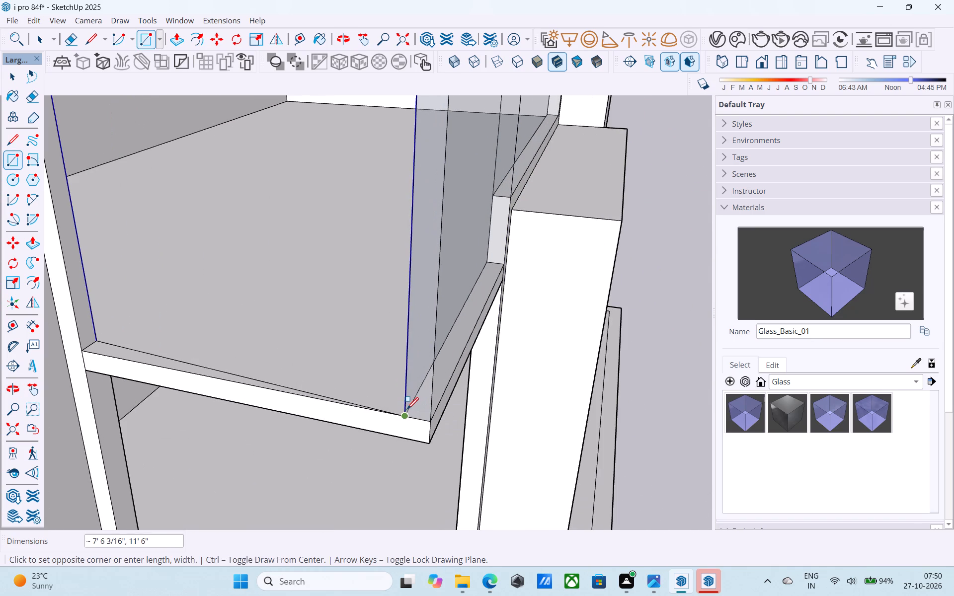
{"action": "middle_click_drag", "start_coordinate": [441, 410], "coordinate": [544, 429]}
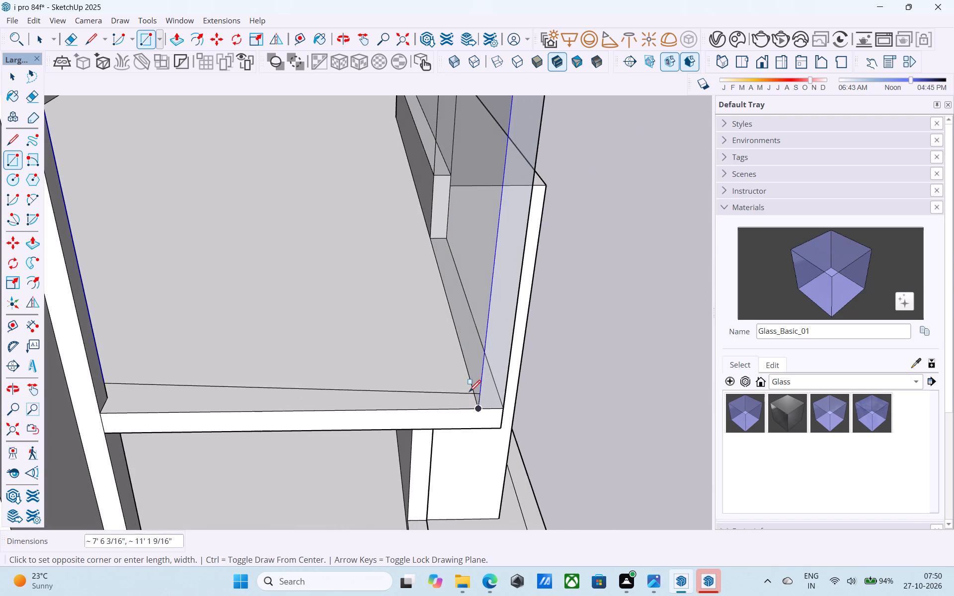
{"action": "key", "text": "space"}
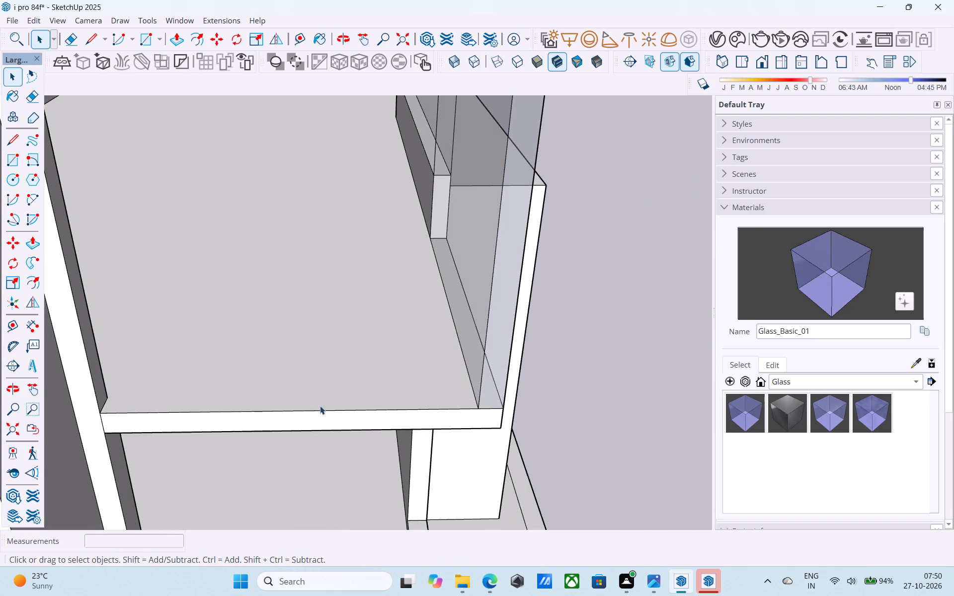
Draw a 7' 6" line along the red axis on the upper-storey floor slab, across the open short side's inner edge.
{"action": "key", "text": "l"}
{"action": "left_click", "coordinate": [103, 397]}
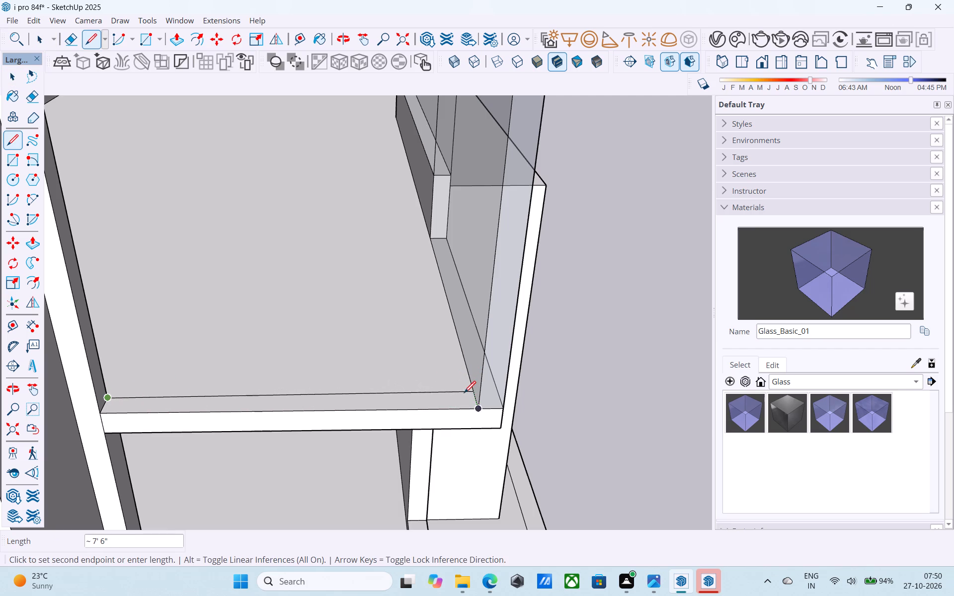
{"action": "key", "text": "Right"}
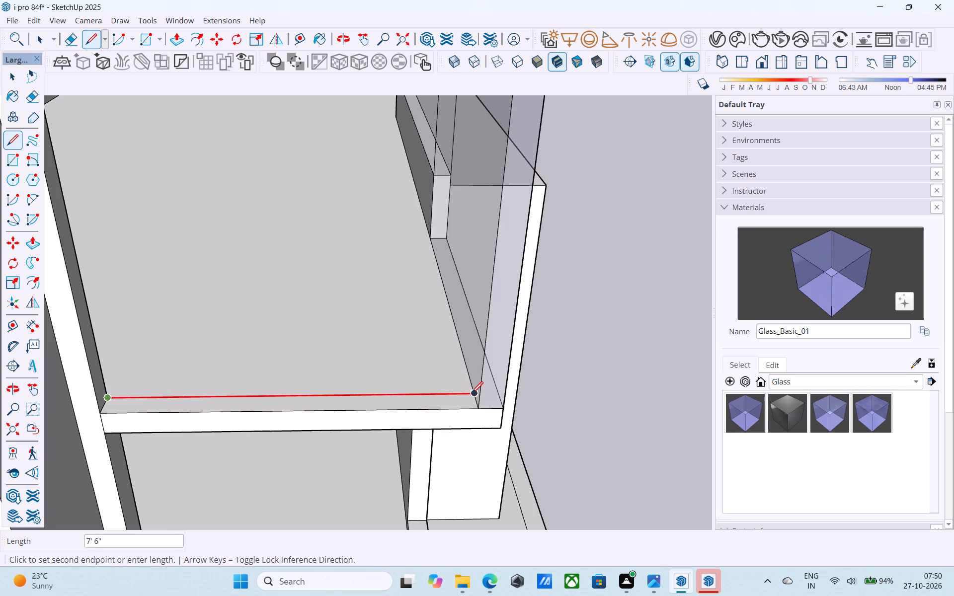
{"action": "left_click", "coordinate": [472, 394]}
{"action": "key", "text": "space"}
Draw a rectangle filling the short-side upper opening from the new line's corner end to the diagonally opposite top corner.
{"action": "key", "text": "r"}
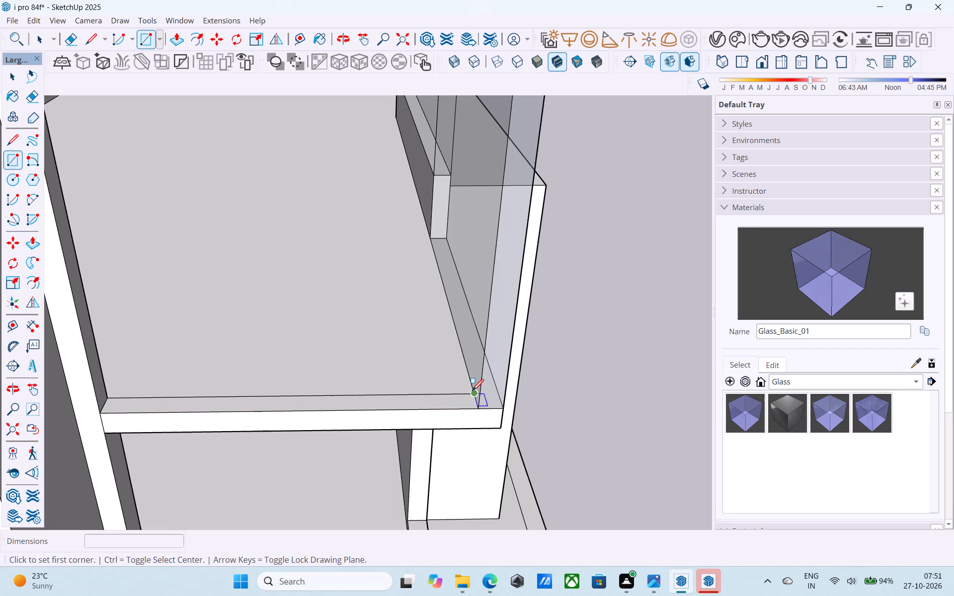
{"action": "left_click", "coordinate": [472, 392]}
{"action": "scroll", "coordinate": [387, 300], "scroll_direction": "down", "scroll_amount": 5}
{"action": "middle_click_drag", "start_coordinate": [385, 299], "coordinate": [397, 373]}
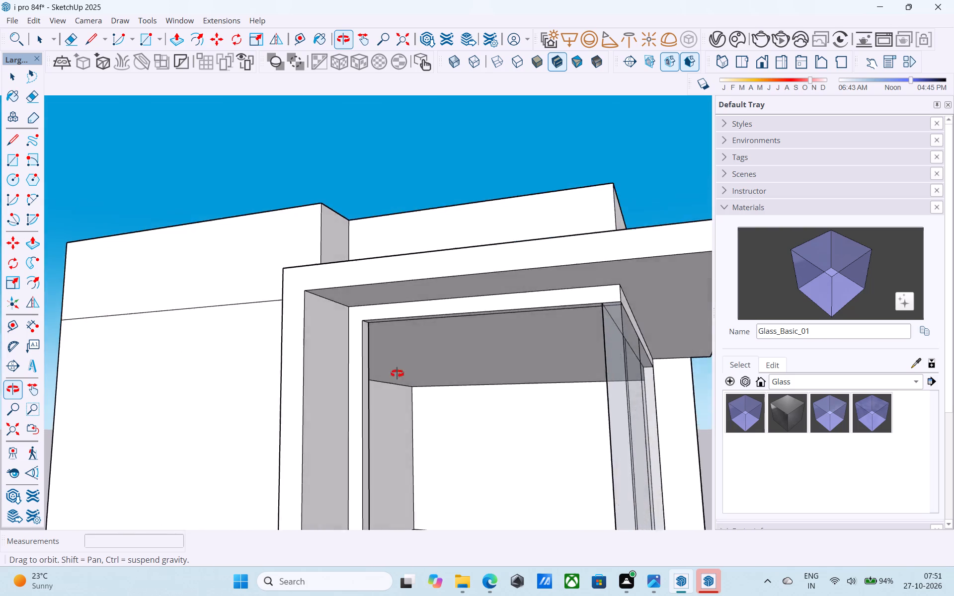
{"action": "middle_click_drag", "start_coordinate": [397, 373], "coordinate": [394, 372]}
{"action": "scroll", "coordinate": [345, 322], "scroll_direction": "up", "scroll_amount": 4}
{"action": "left_click", "coordinate": [342, 290]}
{"action": "scroll", "coordinate": [343, 287], "scroll_direction": "down", "scroll_amount": 5}
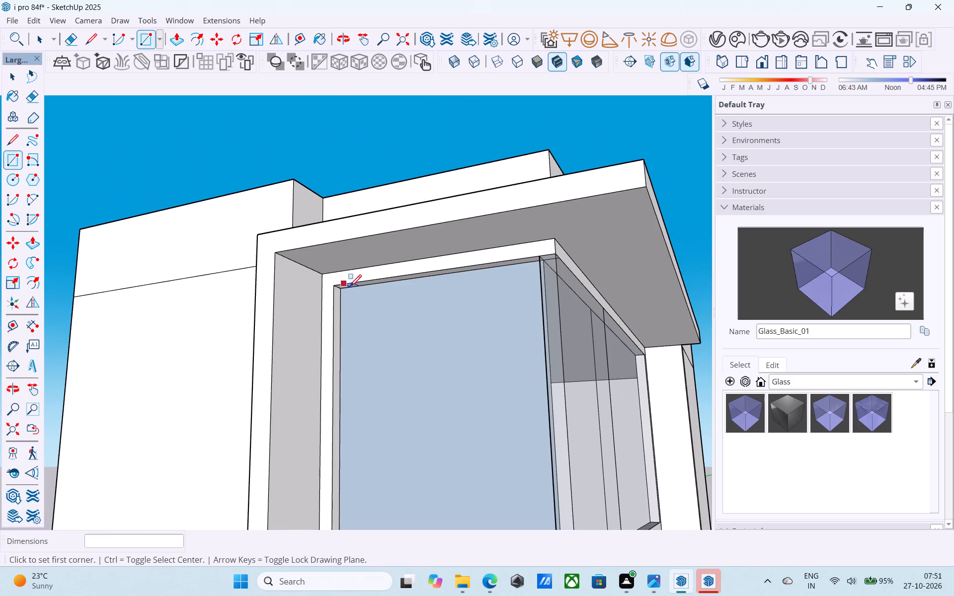
Paint the new face in the short-side upper opening with Glass_Basic_01.
{"action": "left_click", "coordinate": [848, 279]}
{"action": "left_click", "coordinate": [533, 344]}
{"action": "scroll", "coordinate": [559, 336], "scroll_direction": "down", "scroll_amount": 4}
{"action": "middle_click_drag", "start_coordinate": [559, 336], "coordinate": [410, 334], "text": "shift"}
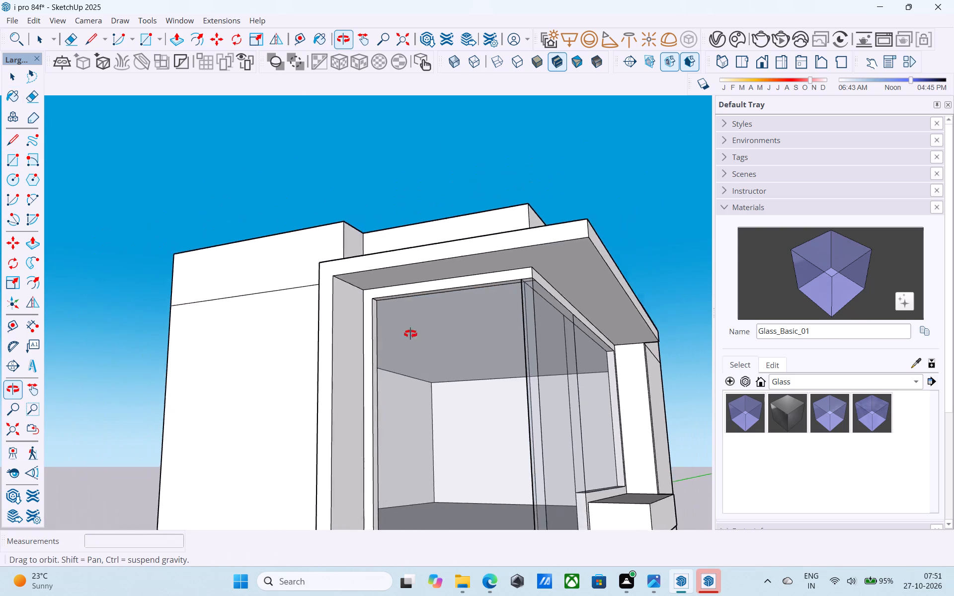
{"action": "middle_click_drag", "start_coordinate": [410, 334], "coordinate": [454, 320], "text": "shift"}
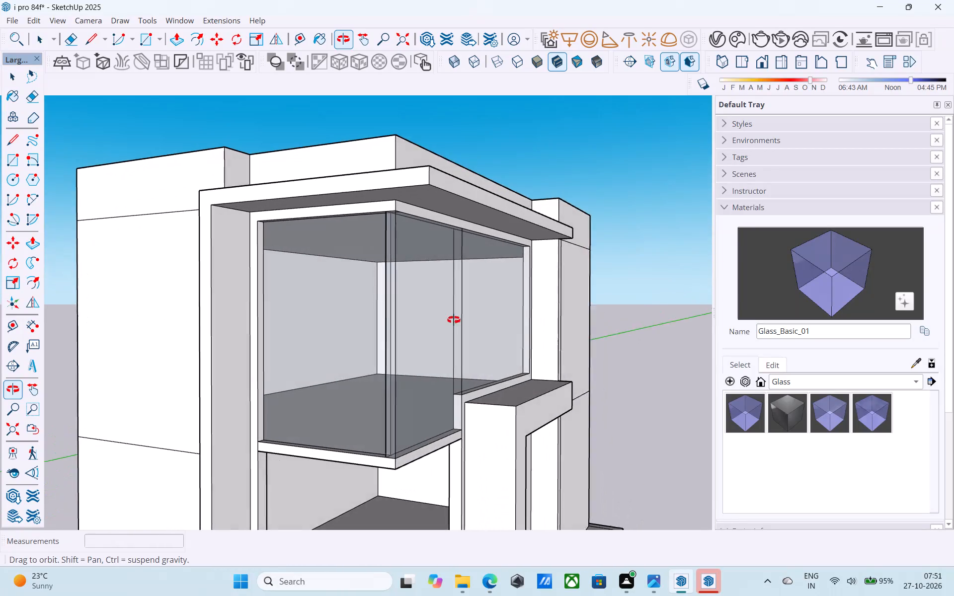
{"action": "middle_click_drag", "start_coordinate": [454, 320], "coordinate": [449, 319], "text": "shift"}
Cover the short-side upper opening's outer plane with an 11' 6" by 8' rectangle and paint it with Glass_Basic_01.
{"action": "key", "text": "r"}
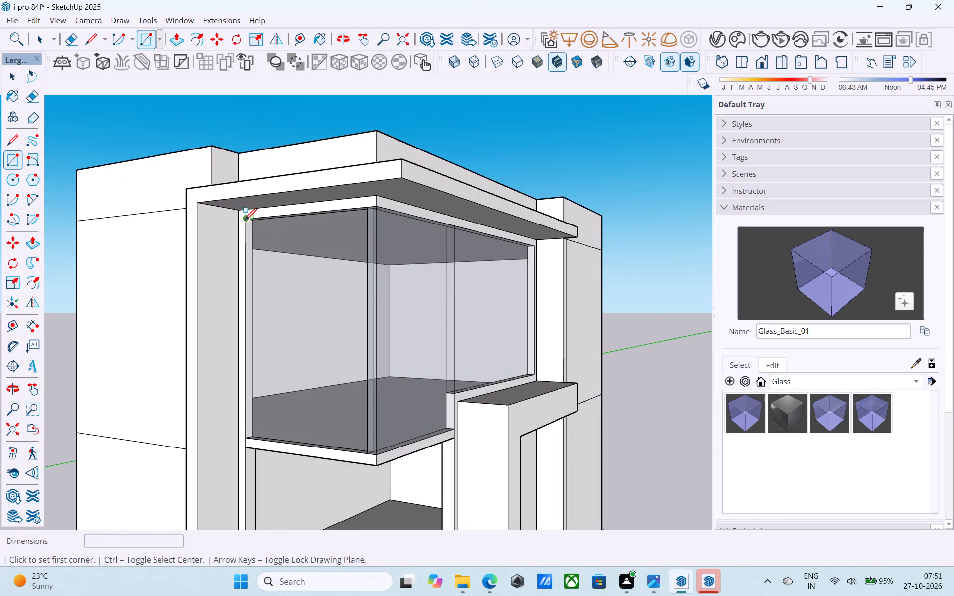
{"action": "left_click", "coordinate": [246, 221]}
{"action": "left_click", "coordinate": [376, 450]}
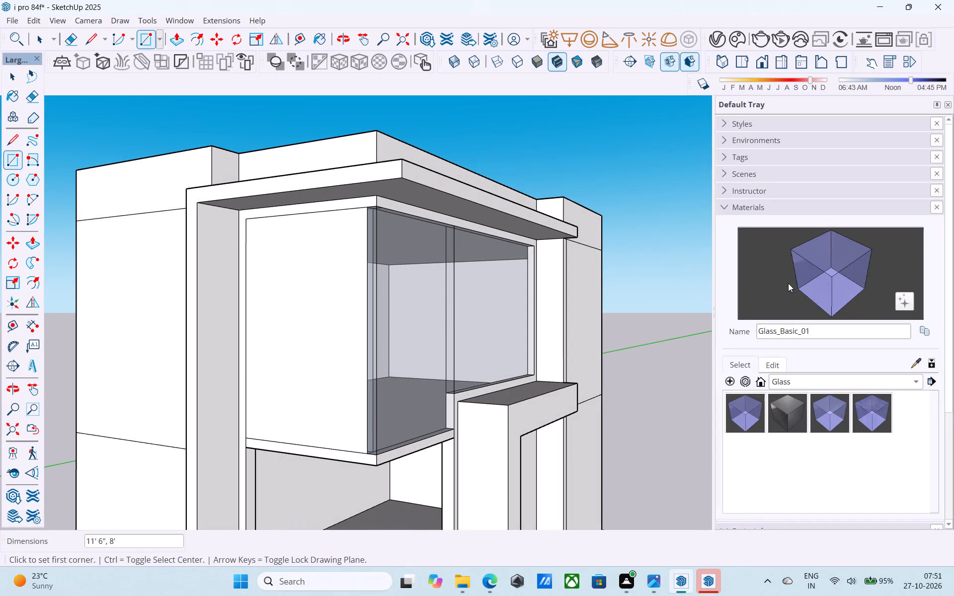
{"action": "left_click", "coordinate": [789, 283]}
{"action": "left_click", "coordinate": [315, 265]}
{"action": "middle_click_drag", "start_coordinate": [404, 273], "coordinate": [332, 305]}
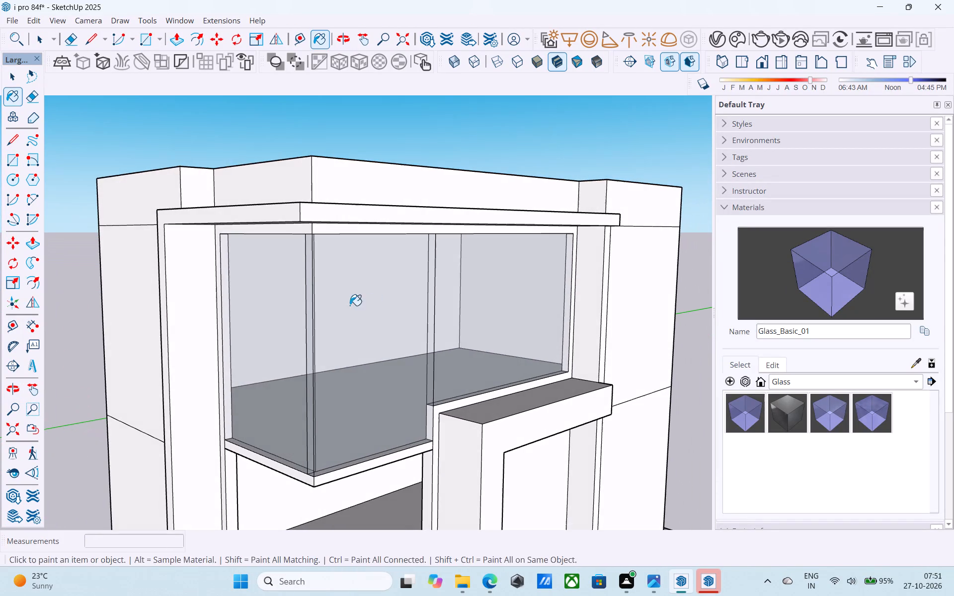
Hide the short vertical edge at the corner of the frame band above the upper-storey glazing.
{"action": "key", "text": "space"}
{"action": "middle_click_drag", "start_coordinate": [295, 302], "coordinate": [356, 249]}
{"action": "scroll", "coordinate": [357, 248], "scroll_direction": "up", "scroll_amount": 6}
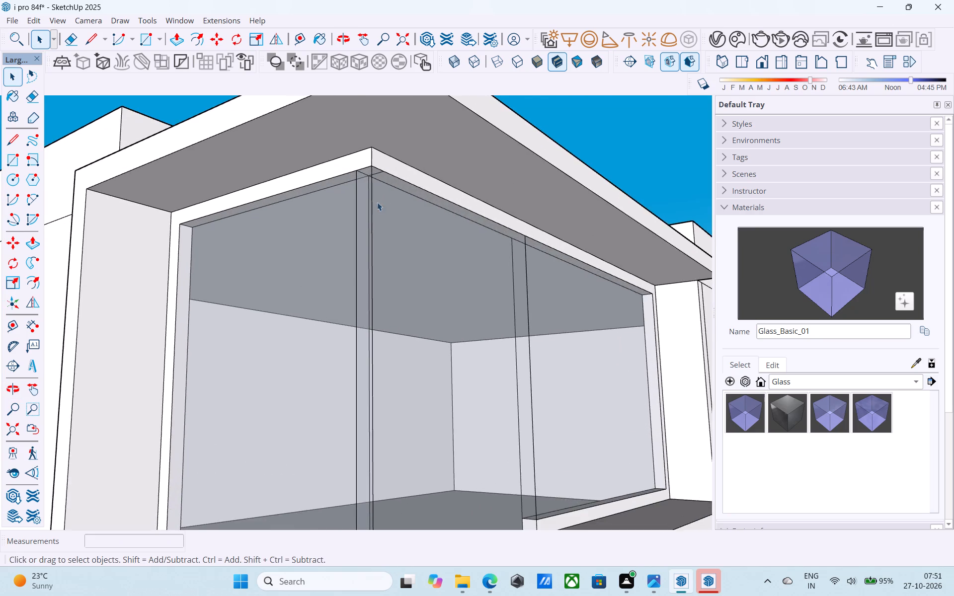
{"action": "scroll", "coordinate": [379, 196], "scroll_direction": "up", "scroll_amount": 4}
{"action": "scroll", "coordinate": [372, 144], "scroll_direction": "up", "scroll_amount": 3}
{"action": "left_click", "coordinate": [367, 137]}
{"action": "right_click", "coordinate": [367, 137]}
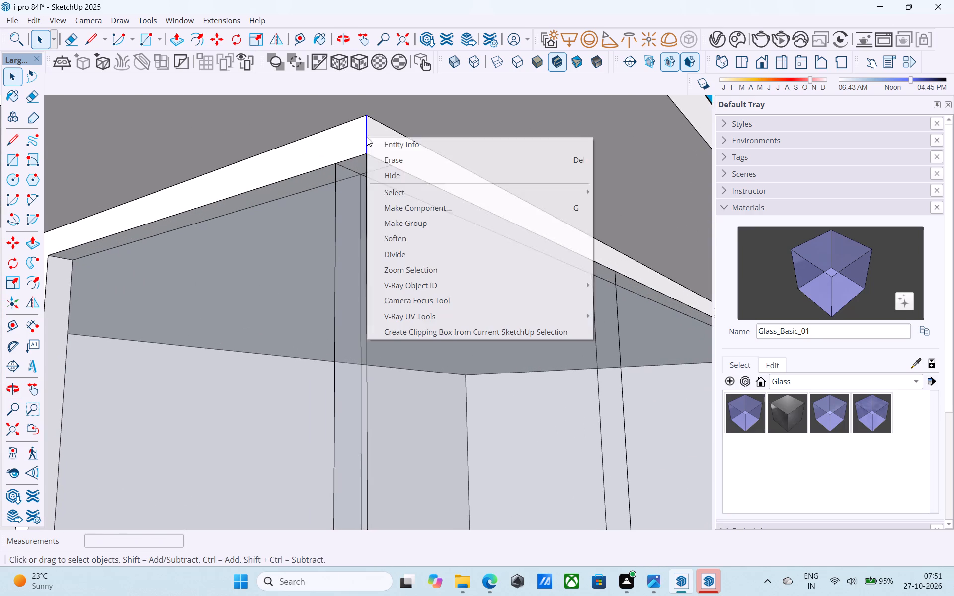
{"action": "left_click", "coordinate": [405, 179]}
Hide the vertical edge bounding the narrow glass strip on the short side of the upper-storey corner.
{"action": "middle_click_drag", "start_coordinate": [405, 179], "coordinate": [311, 187]}
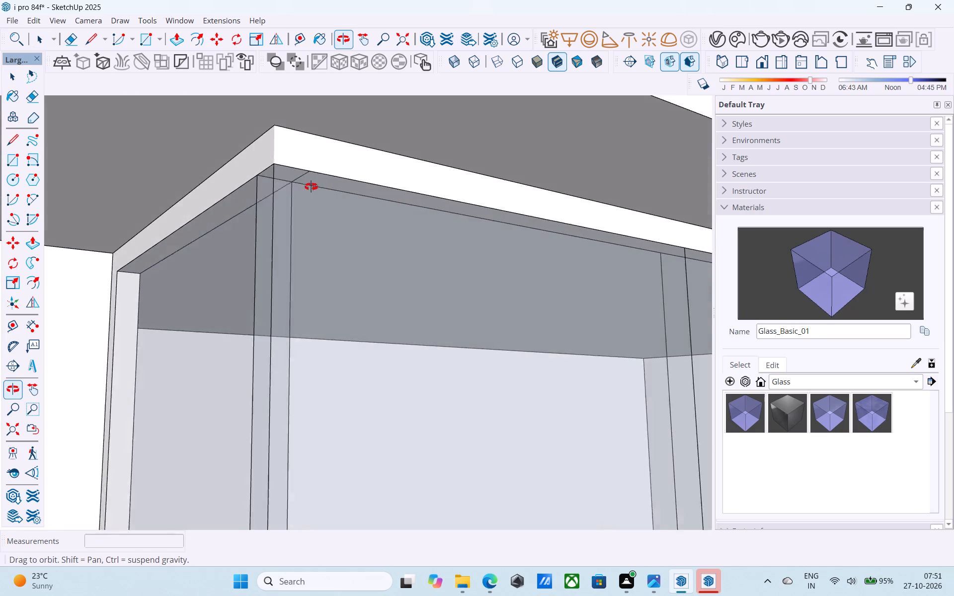
{"action": "middle_click_drag", "start_coordinate": [311, 187], "coordinate": [309, 187]}
{"action": "scroll", "coordinate": [288, 209], "scroll_direction": "up", "scroll_amount": 4}
{"action": "scroll", "coordinate": [288, 209], "scroll_direction": "down", "scroll_amount": 6}
{"action": "middle_click_drag", "start_coordinate": [272, 237], "coordinate": [354, 178]}
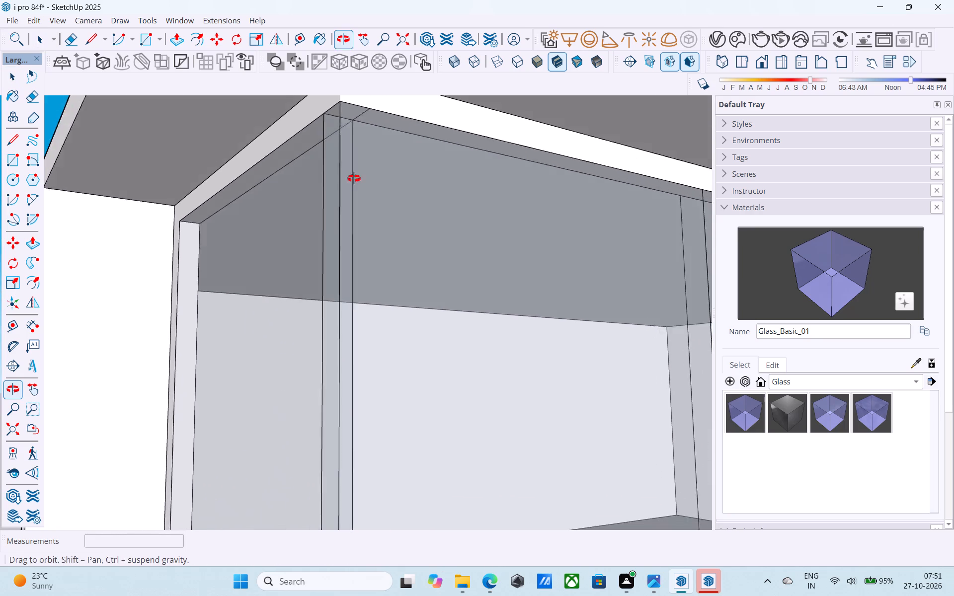
{"action": "middle_click_drag", "start_coordinate": [354, 178], "coordinate": [358, 184]}
{"action": "scroll", "coordinate": [357, 184], "scroll_direction": "up", "scroll_amount": 4}
{"action": "left_click", "coordinate": [334, 178]}
{"action": "right_click", "coordinate": [334, 178]}
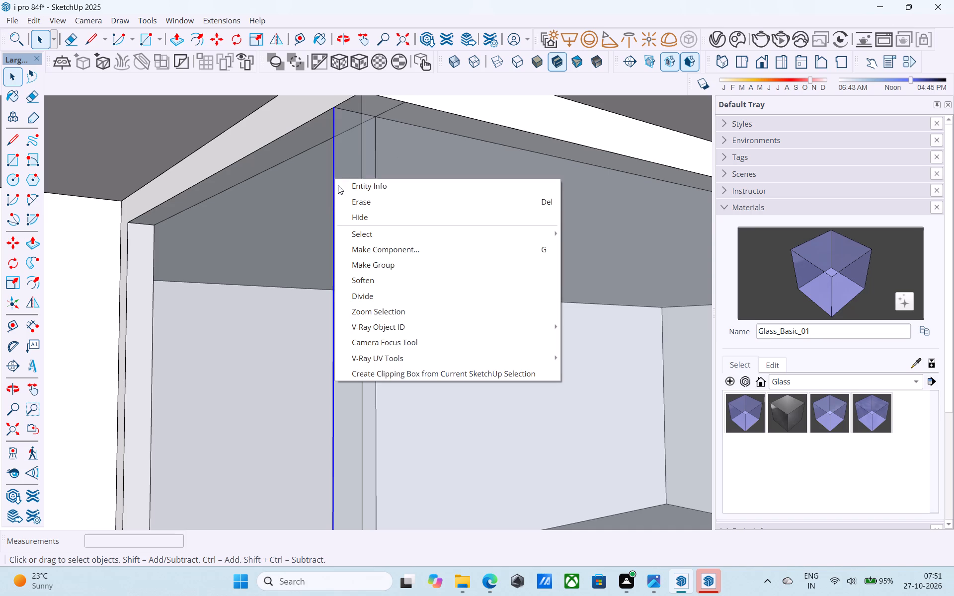
{"action": "left_click", "coordinate": [392, 222]}
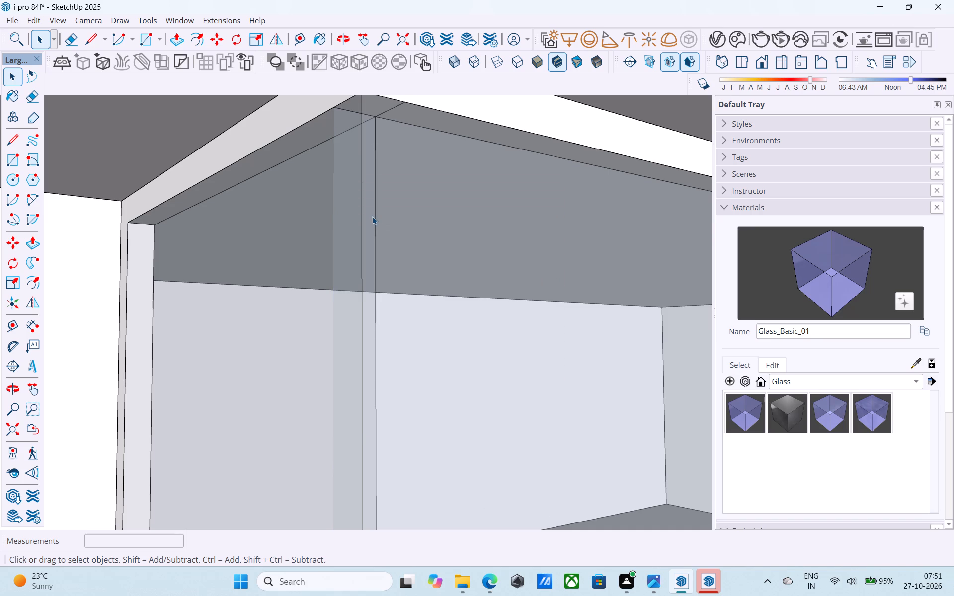
Hide the outer vertical edge where the two glass planes meet at the upper-storey corner.
{"action": "left_click", "coordinate": [376, 217]}
{"action": "right_click", "coordinate": [376, 217]}
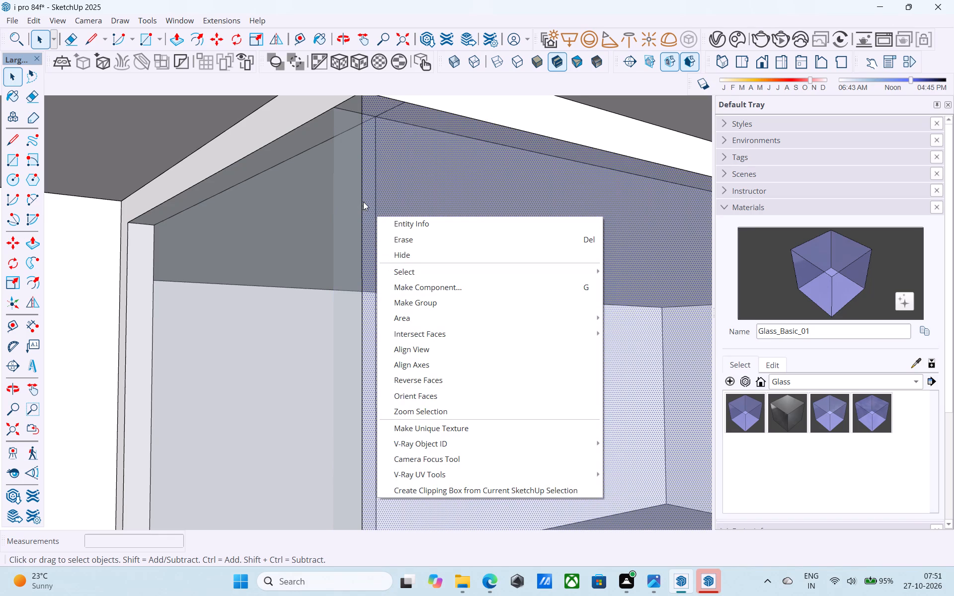
{"action": "left_click", "coordinate": [363, 202]}
{"action": "right_click", "coordinate": [363, 202]}
{"action": "left_click", "coordinate": [389, 242]}
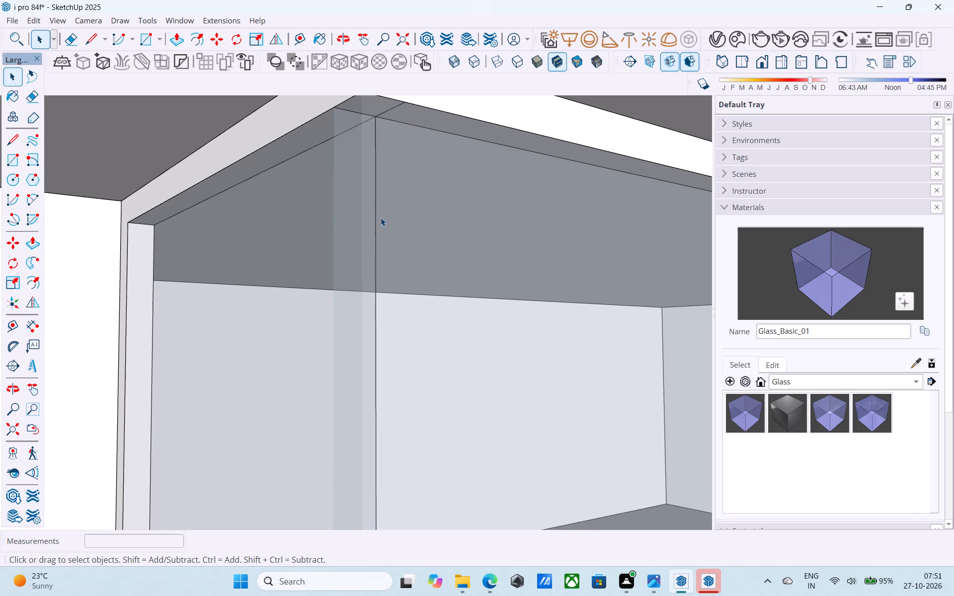
{"action": "left_click", "coordinate": [376, 212]}
{"action": "scroll", "coordinate": [369, 210], "scroll_direction": "down", "scroll_amount": 3}
{"action": "scroll", "coordinate": [369, 210], "scroll_direction": "up", "scroll_amount": 2}
{"action": "scroll", "coordinate": [369, 210], "scroll_direction": "down", "scroll_amount": 8}
{"action": "middle_click_drag", "start_coordinate": [325, 228], "coordinate": [327, 252]}
{"action": "scroll", "coordinate": [320, 236], "scroll_direction": "down", "scroll_amount": 10}
{"action": "middle_click_drag", "start_coordinate": [316, 264], "coordinate": [368, 280]}
{"action": "left_click", "coordinate": [616, 173]}
Hide the outer of the two vertical edges in the long-side glazing, where the sill steps beside the entrance frame.
{"action": "scroll", "coordinate": [359, 340], "scroll_direction": "up", "scroll_amount": 4}
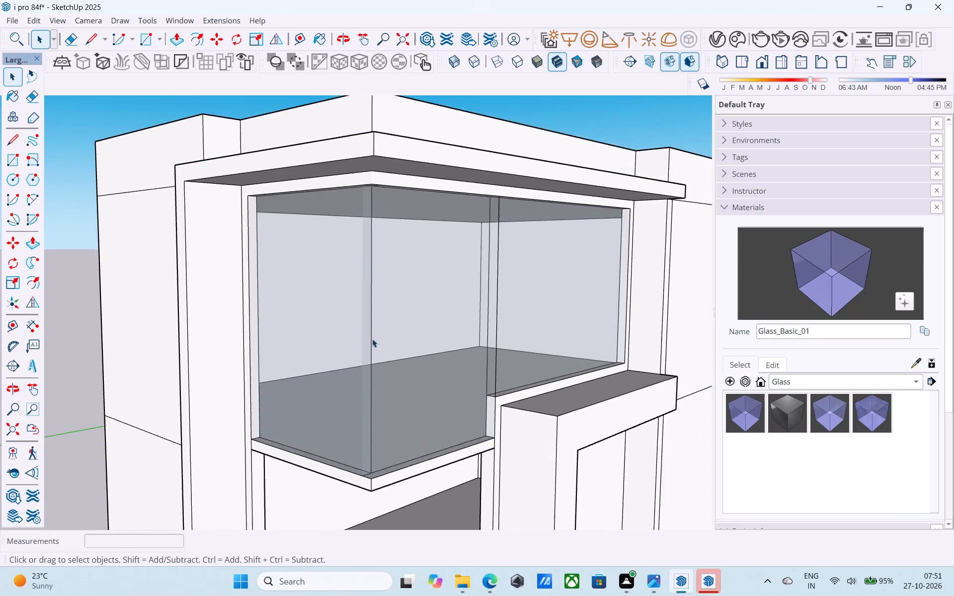
{"action": "middle_click_drag", "start_coordinate": [372, 339], "coordinate": [374, 327]}
{"action": "scroll", "coordinate": [518, 322], "scroll_direction": "up", "scroll_amount": 8}
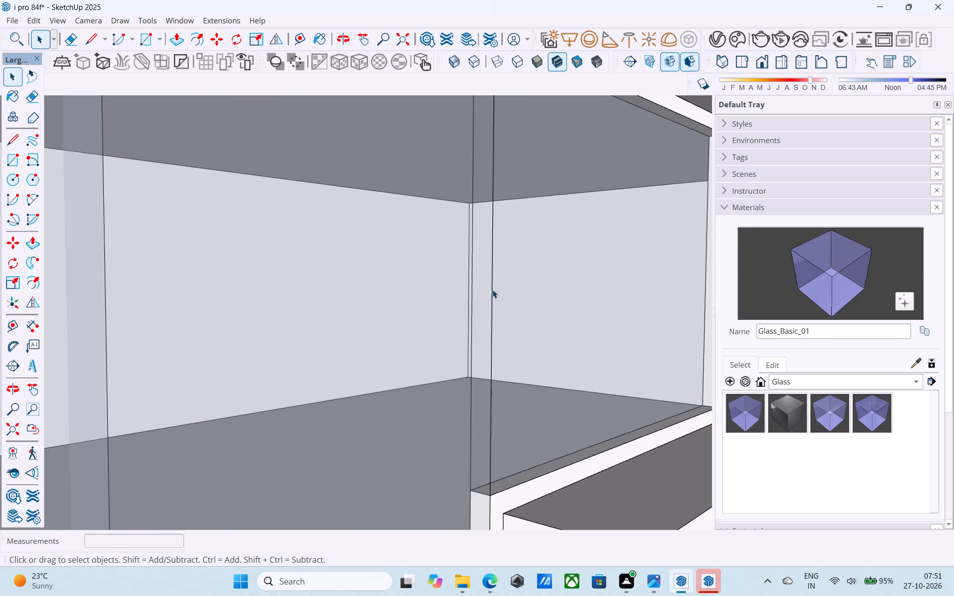
{"action": "left_click", "coordinate": [492, 290]}
{"action": "right_click", "coordinate": [492, 290]}
{"action": "left_click", "coordinate": [520, 333]}
{"action": "scroll", "coordinate": [446, 314], "scroll_direction": "down", "scroll_amount": 9}
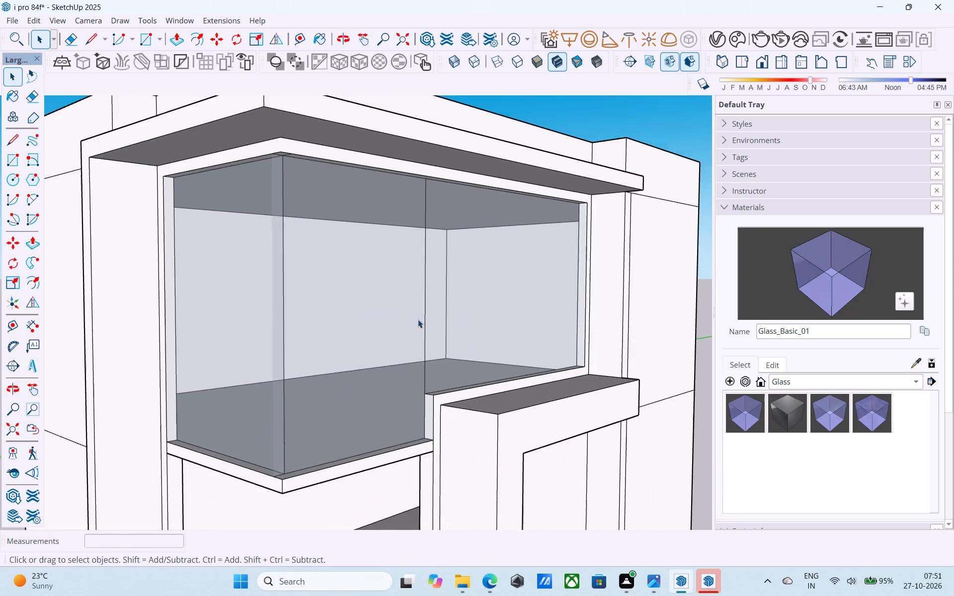
Examine the glazed upper storey from both sides, its bottom slab edge and the open ground-floor corner below.
{"action": "middle_click_drag", "start_coordinate": [461, 318], "coordinate": [369, 309]}
{"action": "middle_click_drag", "start_coordinate": [533, 299], "coordinate": [427, 296]}
{"action": "scroll", "coordinate": [426, 296], "scroll_direction": "up", "scroll_amount": 1}
{"action": "scroll", "coordinate": [422, 293], "scroll_direction": "down", "scroll_amount": 5}
{"action": "middle_click_drag", "start_coordinate": [327, 295], "coordinate": [418, 298]}
{"action": "scroll", "coordinate": [418, 298], "scroll_direction": "up", "scroll_amount": 5}
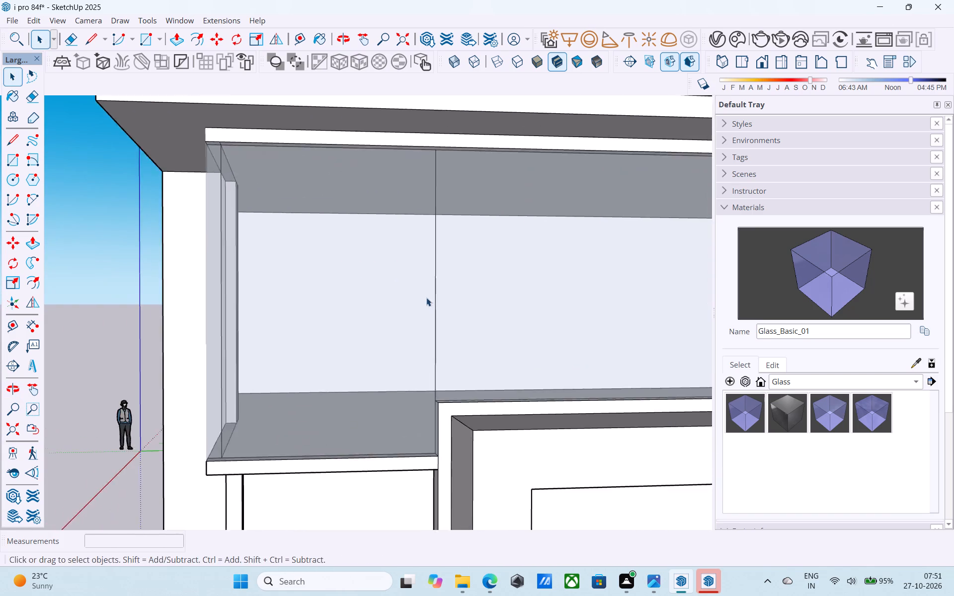
{"action": "scroll", "coordinate": [426, 298], "scroll_direction": "down", "scroll_amount": 4}
{"action": "middle_click_drag", "start_coordinate": [436, 300], "coordinate": [583, 303]}
{"action": "middle_click_drag", "start_coordinate": [512, 336], "coordinate": [583, 323]}
{"action": "scroll", "coordinate": [485, 323], "scroll_direction": "down", "scroll_amount": 1}
{"action": "middle_click_drag", "start_coordinate": [472, 358], "coordinate": [469, 235], "text": "shift"}
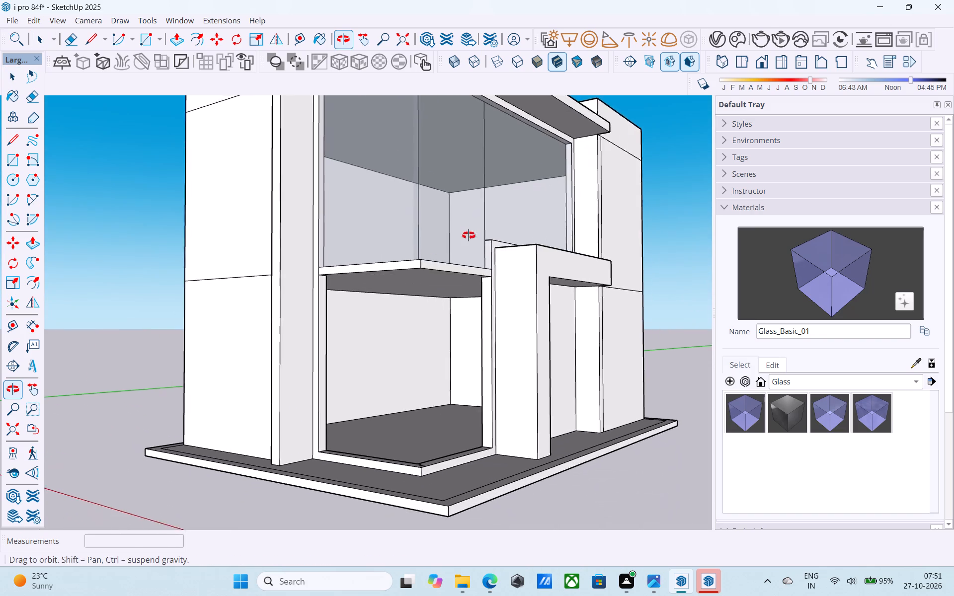
{"action": "middle_click_drag", "start_coordinate": [469, 235], "coordinate": [357, 271], "text": "shift"}
{"action": "scroll", "coordinate": [360, 287], "scroll_direction": "down", "scroll_amount": 5}
{"action": "middle_click_drag", "start_coordinate": [368, 307], "coordinate": [406, 350]}
{"action": "scroll", "coordinate": [406, 350], "scroll_direction": "up", "scroll_amount": 5}
{"action": "scroll", "coordinate": [406, 350], "scroll_direction": "down", "scroll_amount": 3}
{"action": "middle_click_drag", "start_coordinate": [516, 341], "coordinate": [616, 341]}
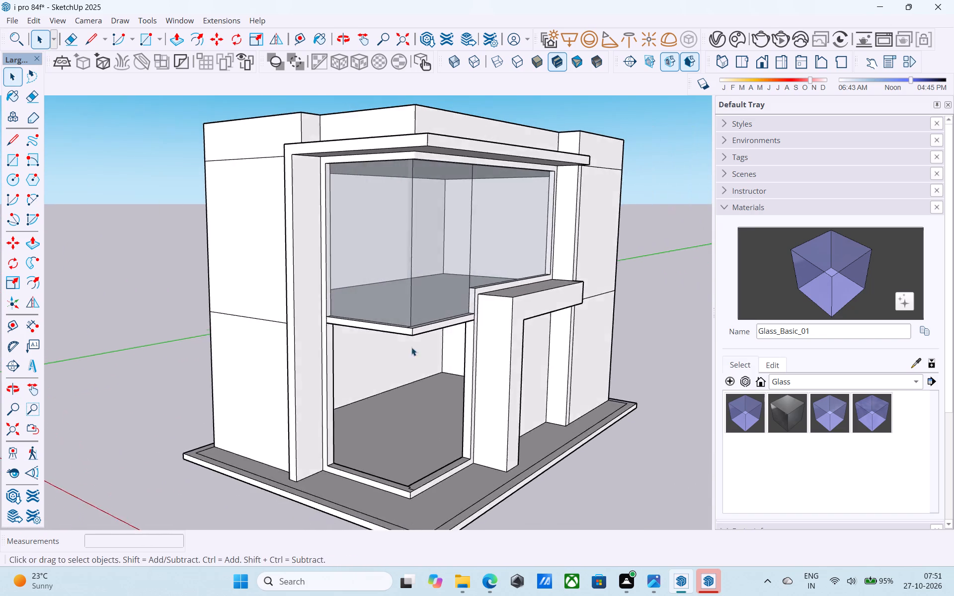
{"action": "scroll", "coordinate": [387, 341], "scroll_direction": "up", "scroll_amount": 5}
{"action": "middle_click_drag", "start_coordinate": [393, 319], "coordinate": [385, 363]}
{"action": "scroll", "coordinate": [487, 341], "scroll_direction": "up", "scroll_amount": 3}
{"action": "left_click", "coordinate": [482, 336]}
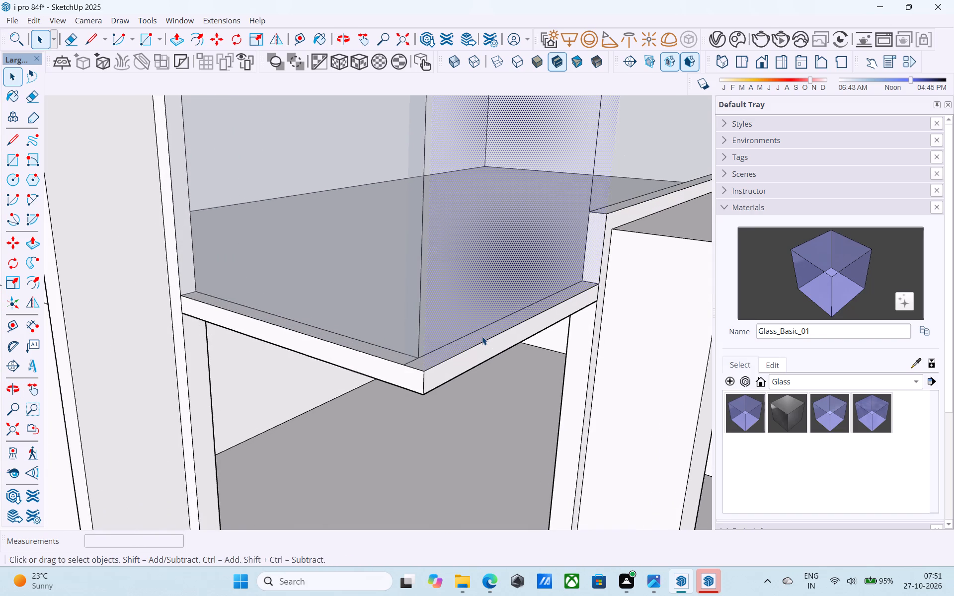
{"action": "scroll", "coordinate": [481, 336], "scroll_direction": "down", "scroll_amount": 6}
{"action": "middle_click_drag", "start_coordinate": [479, 380], "coordinate": [464, 321]}
{"action": "scroll", "coordinate": [410, 259], "scroll_direction": "down", "scroll_amount": 2}
{"action": "scroll", "coordinate": [410, 259], "scroll_direction": "up", "scroll_amount": 1}
{"action": "scroll", "coordinate": [410, 259], "scroll_direction": "down", "scroll_amount": 3}
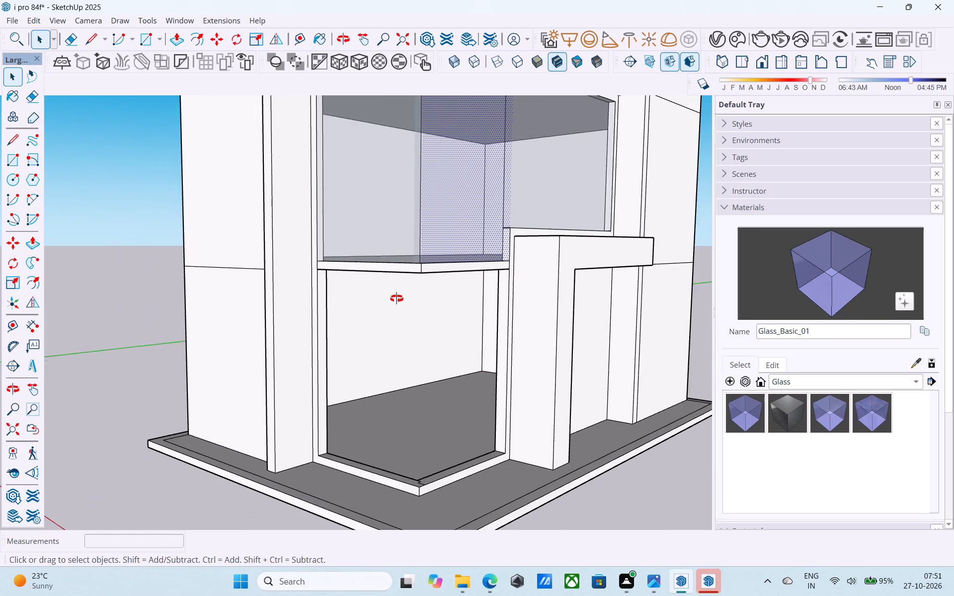
Draw a rectangle across the short side of the ground-floor corner opening, along the inner frame edges from slab underside to sill corner.
{"action": "middle_click_drag", "start_coordinate": [397, 298], "coordinate": [346, 221]}
{"action": "scroll", "coordinate": [309, 244], "scroll_direction": "up", "scroll_amount": 5}
{"action": "scroll", "coordinate": [309, 244], "scroll_direction": "down", "scroll_amount": 5}
{"action": "middle_click_drag", "start_coordinate": [308, 251], "coordinate": [302, 332]}
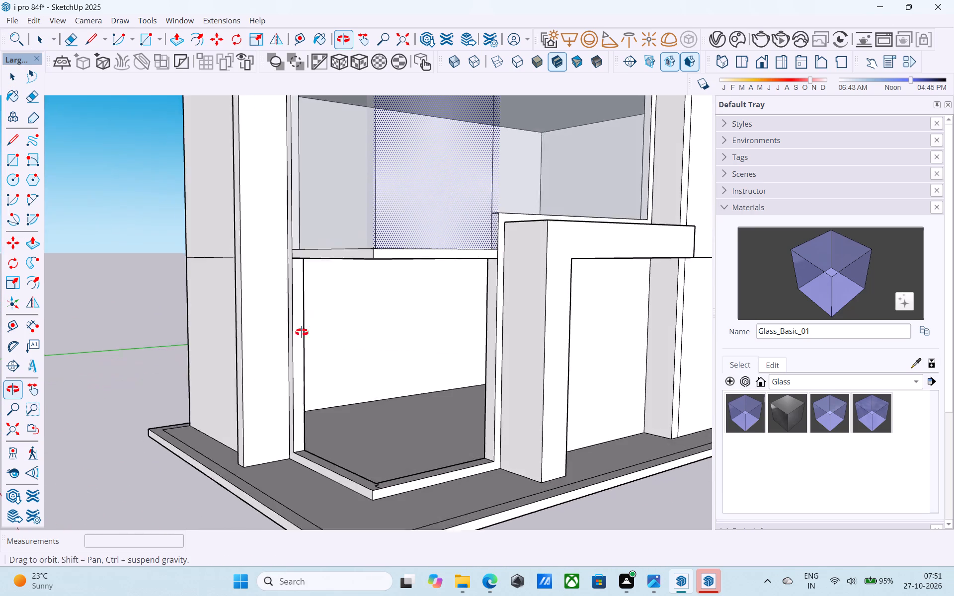
{"action": "middle_click_drag", "start_coordinate": [302, 332], "coordinate": [301, 338]}
{"action": "middle_click_drag", "start_coordinate": [262, 298], "coordinate": [252, 284]}
{"action": "key", "text": "r"}
{"action": "scroll", "coordinate": [297, 265], "scroll_direction": "up", "scroll_amount": 4}
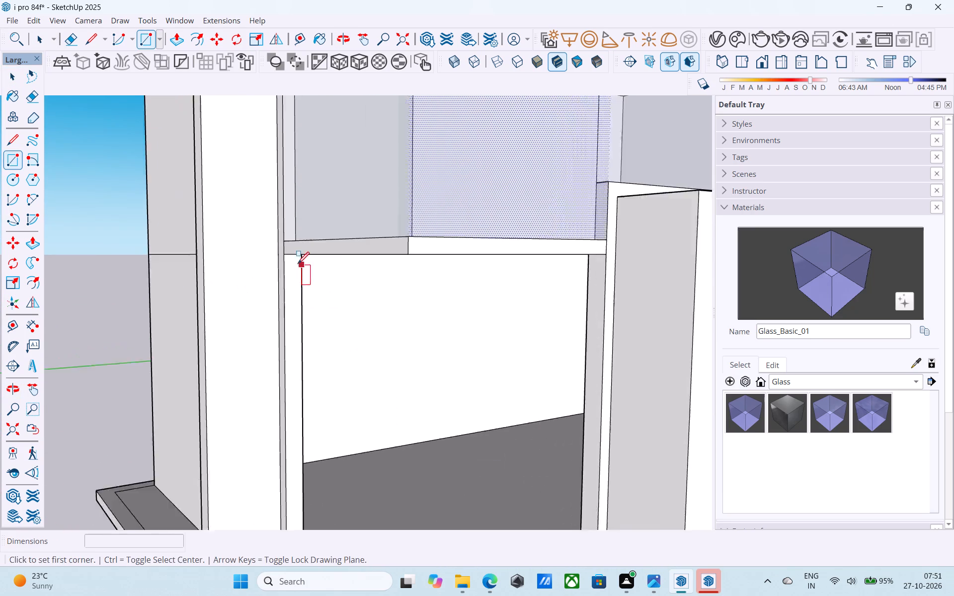
{"action": "scroll", "coordinate": [298, 265], "scroll_direction": "up", "scroll_amount": 2}
{"action": "middle_click_drag", "start_coordinate": [314, 273], "coordinate": [299, 234]}
{"action": "scroll", "coordinate": [302, 237], "scroll_direction": "up", "scroll_amount": 4}
{"action": "left_click", "coordinate": [287, 218]}
{"action": "scroll", "coordinate": [292, 215], "scroll_direction": "down", "scroll_amount": 8}
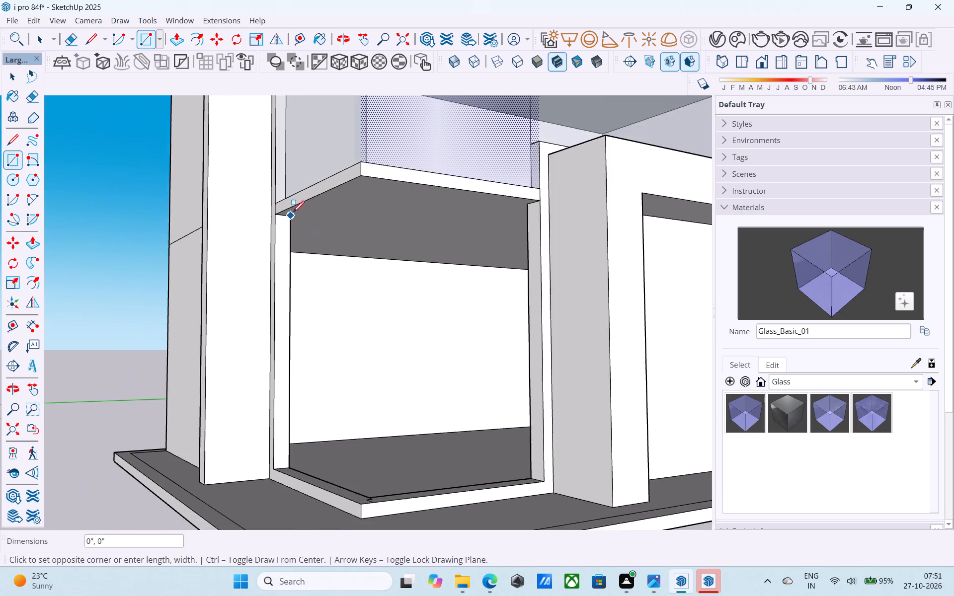
{"action": "scroll", "coordinate": [293, 214], "scroll_direction": "down", "scroll_amount": 5}
{"action": "middle_click_drag", "start_coordinate": [325, 272], "coordinate": [389, 450]}
{"action": "scroll", "coordinate": [389, 449], "scroll_direction": "up", "scroll_amount": 8}
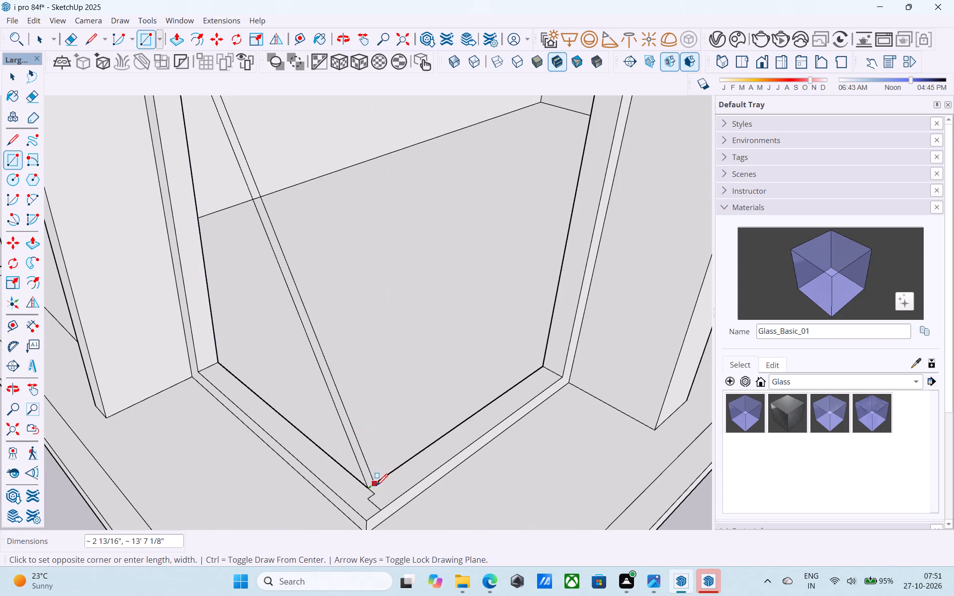
{"action": "left_click", "coordinate": [368, 493]}
Draw a rectangle about 7' 10" by 11' 6" across the long side of the ground-floor corner opening, meeting the short-side face.
{"action": "scroll", "coordinate": [369, 480], "scroll_direction": "down", "scroll_amount": 5}
{"action": "middle_click_drag", "start_coordinate": [318, 385], "coordinate": [358, 381]}
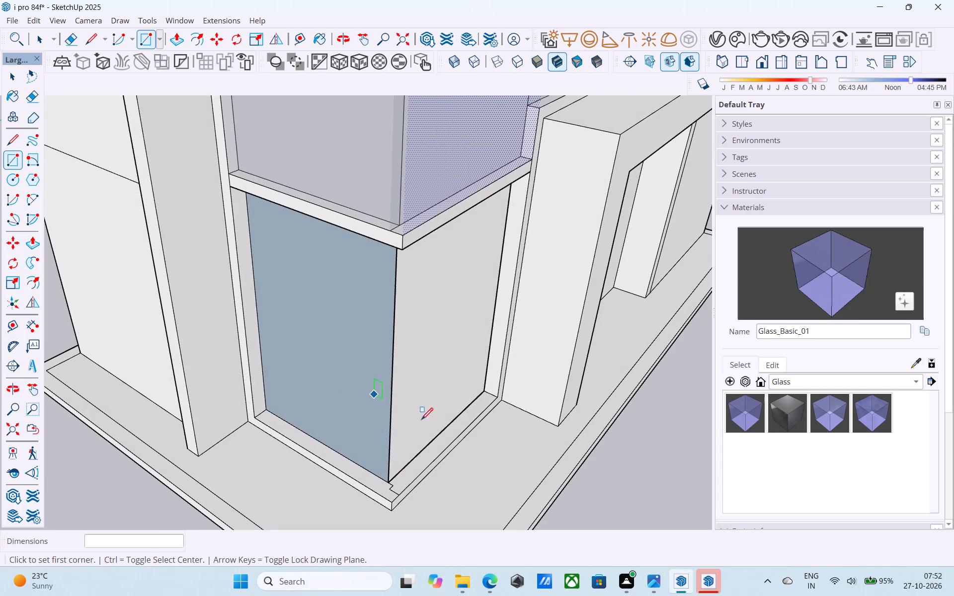
{"action": "left_click", "coordinate": [482, 385]}
{"action": "scroll", "coordinate": [480, 382], "scroll_direction": "down", "scroll_amount": 5}
{"action": "middle_click_drag", "start_coordinate": [480, 382], "coordinate": [497, 468]}
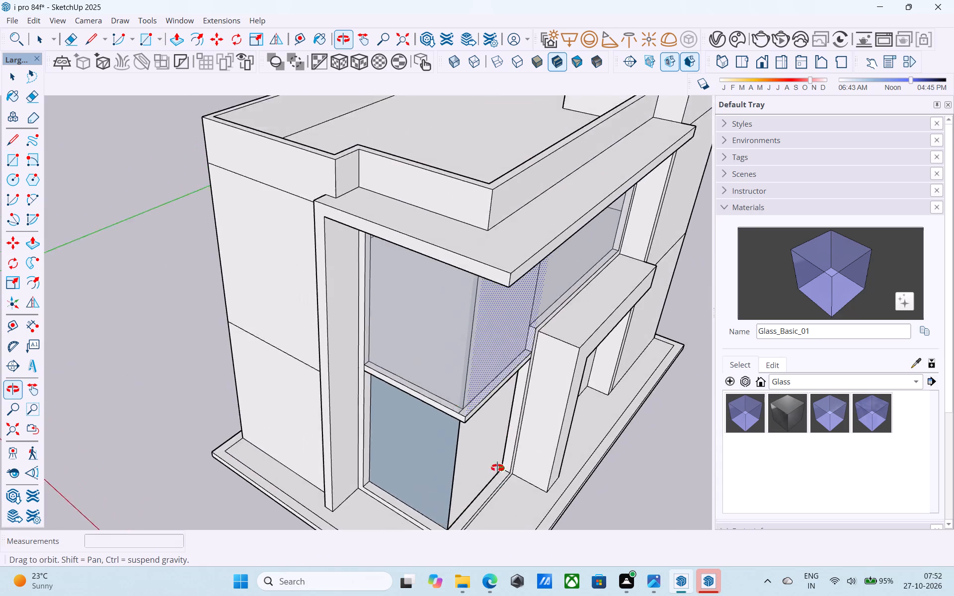
{"action": "middle_click_drag", "start_coordinate": [497, 468], "coordinate": [338, 175]}
{"action": "scroll", "coordinate": [353, 229], "scroll_direction": "up", "scroll_amount": 4}
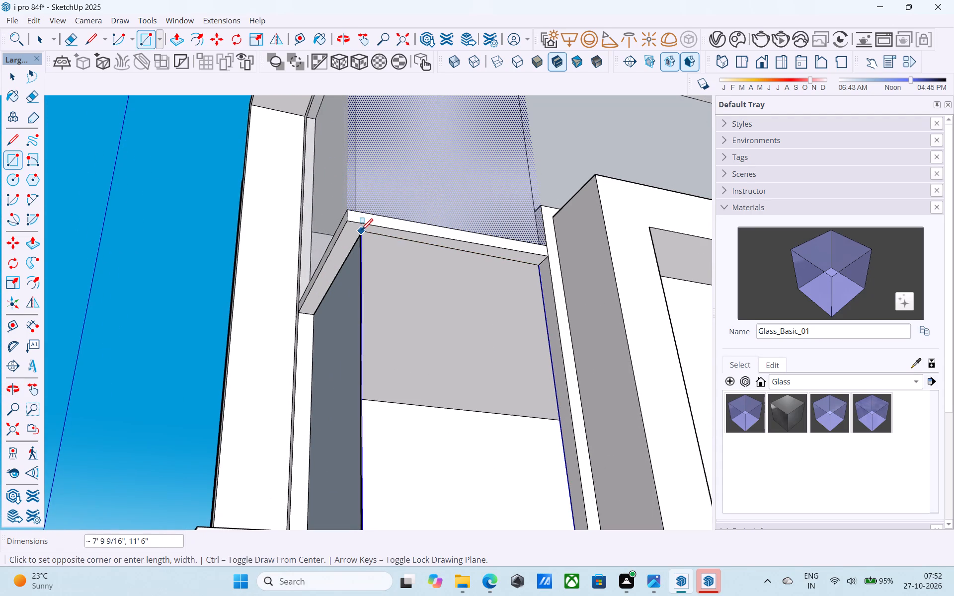
{"action": "left_click", "coordinate": [361, 233]}
Paint the two ground-floor corner infill faces with the Glass_Basic_01 material.
{"action": "left_click", "coordinate": [853, 279]}
{"action": "left_click", "coordinate": [457, 334]}
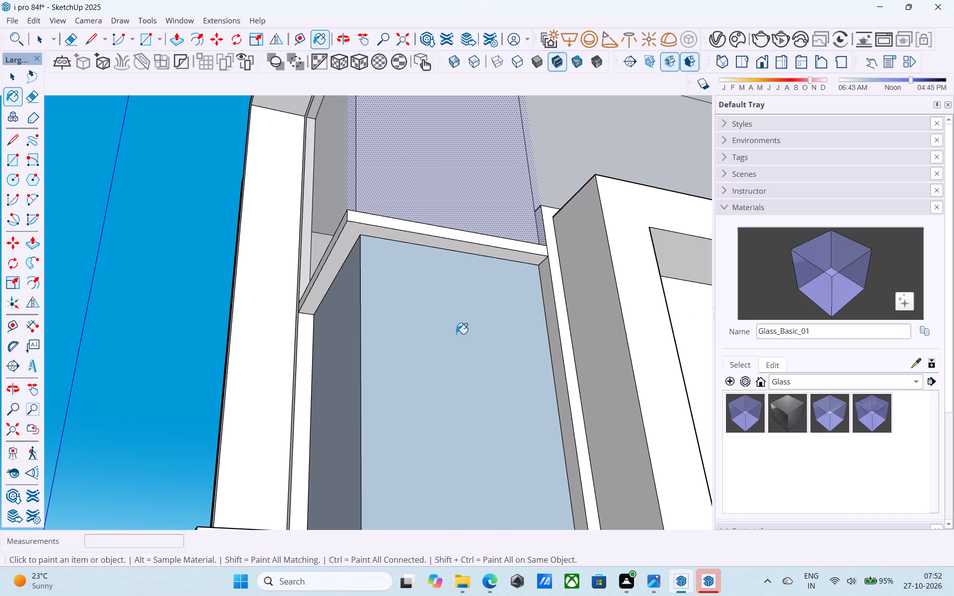
{"action": "left_click", "coordinate": [345, 332]}
Draw an 11' 6" by 8' rectangle on the outer plane of the ground-floor corner's short side, from slab edge to sill corner.
{"action": "scroll", "coordinate": [370, 296], "scroll_direction": "down", "scroll_amount": 10}
{"action": "middle_click_drag", "start_coordinate": [393, 331], "coordinate": [422, 520]}
{"action": "key", "text": "r"}
{"action": "scroll", "coordinate": [370, 398], "scroll_direction": "up", "scroll_amount": 12}
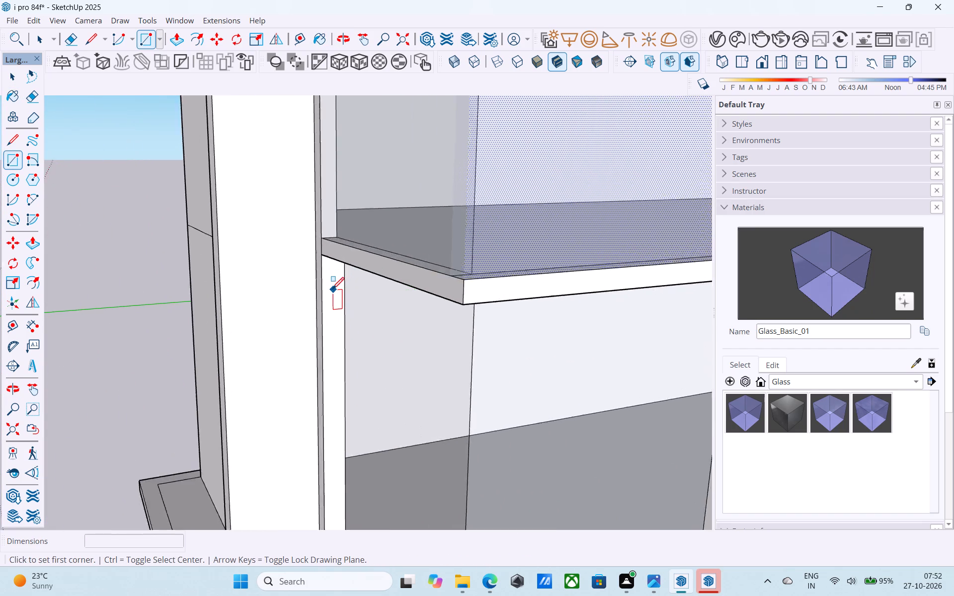
{"action": "scroll", "coordinate": [332, 290], "scroll_direction": "up", "scroll_amount": 7}
{"action": "middle_click_drag", "start_coordinate": [341, 304], "coordinate": [323, 211]}
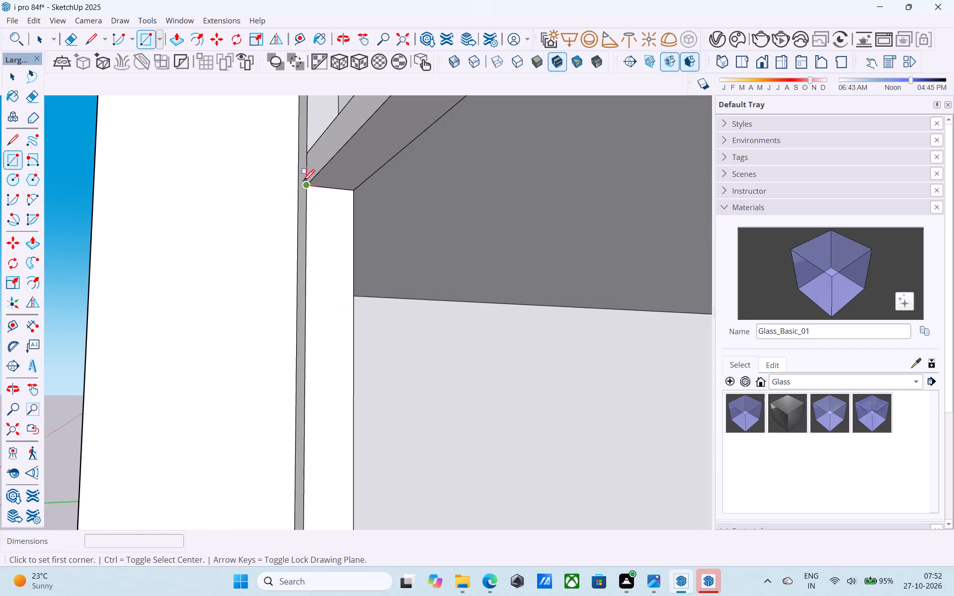
{"action": "left_click", "coordinate": [304, 182]}
{"action": "scroll", "coordinate": [308, 186], "scroll_direction": "down", "scroll_amount": 15}
{"action": "middle_click_drag", "start_coordinate": [380, 354], "coordinate": [380, 392]}
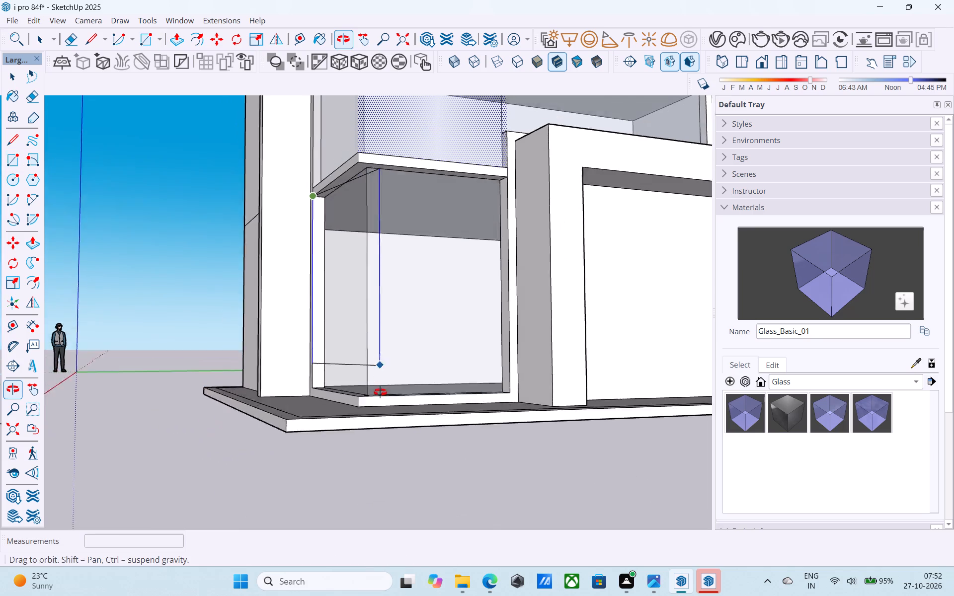
{"action": "middle_click_drag", "start_coordinate": [380, 392], "coordinate": [391, 501]}
{"action": "scroll", "coordinate": [388, 458], "scroll_direction": "up", "scroll_amount": 4}
{"action": "left_click", "coordinate": [357, 478]}
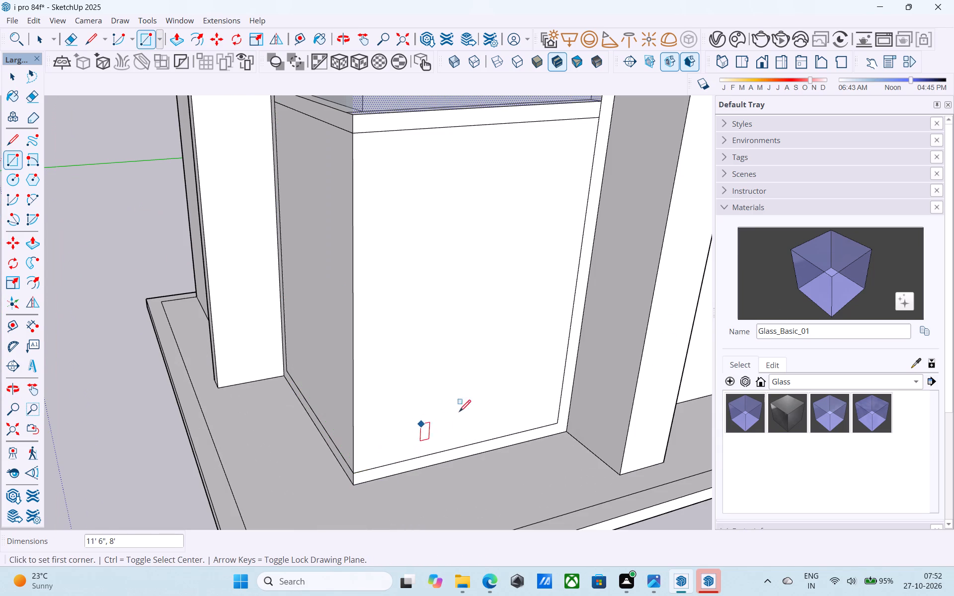
Paint the outer faces on the long and short sides of the ground-floor corner with Glass_Basic_01.
{"action": "left_click", "coordinate": [850, 285]}
{"action": "left_click", "coordinate": [544, 292]}
{"action": "left_click", "coordinate": [324, 292]}
Save the model with the ground-floor corner glazed.
{"action": "middle_click_drag", "start_coordinate": [343, 307], "coordinate": [570, 248]}
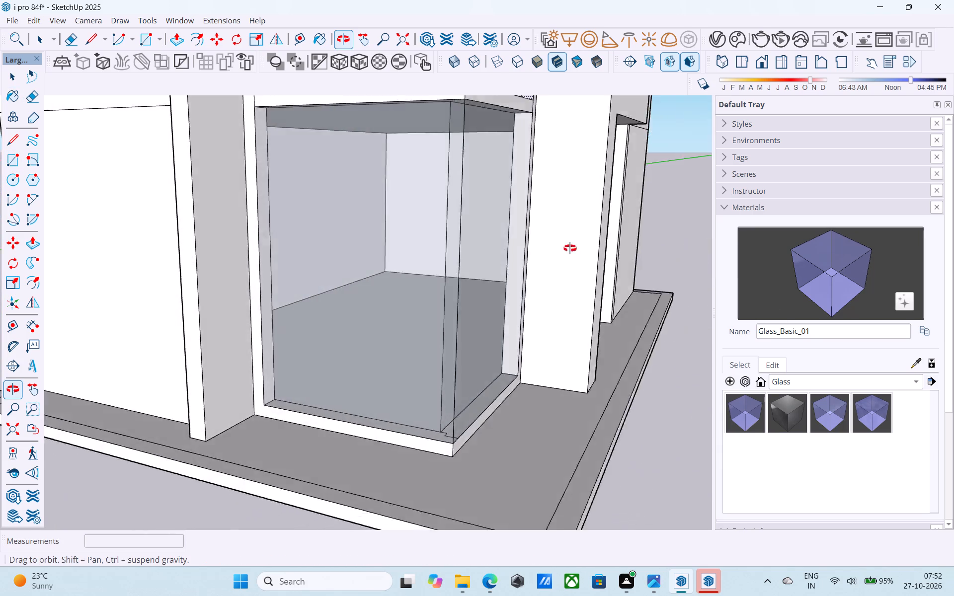
{"action": "middle_click_drag", "start_coordinate": [570, 248], "coordinate": [552, 231]}
{"action": "middle_click_drag", "start_coordinate": [500, 231], "coordinate": [465, 292]}
{"action": "scroll", "coordinate": [465, 292], "scroll_direction": "up", "scroll_amount": 1}
{"action": "key", "text": "ctrl+s"}
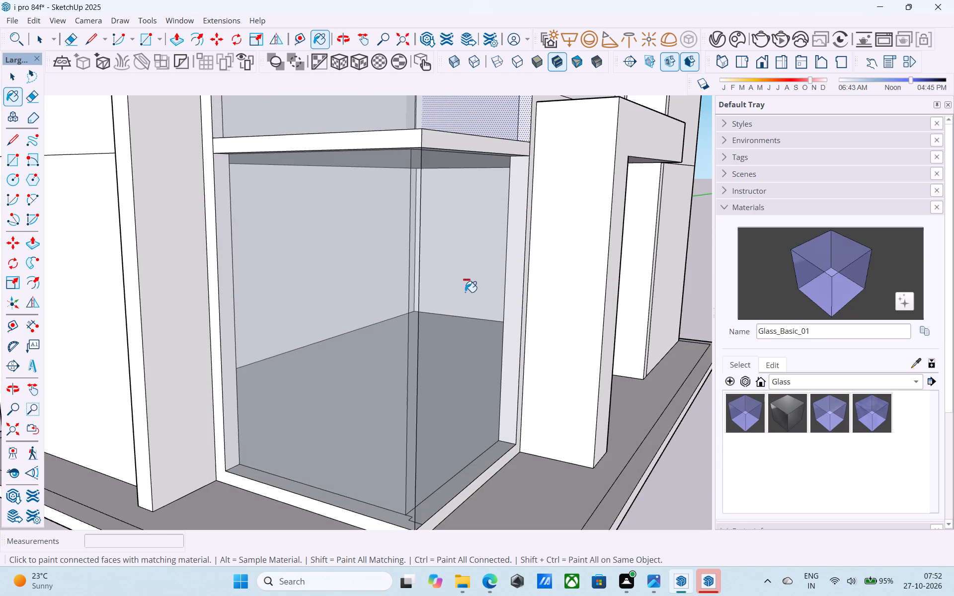
{"action": "key", "text": "space"}
Darken the colour of the Glass_Basic_01 material.
{"action": "left_click", "coordinate": [771, 368]}
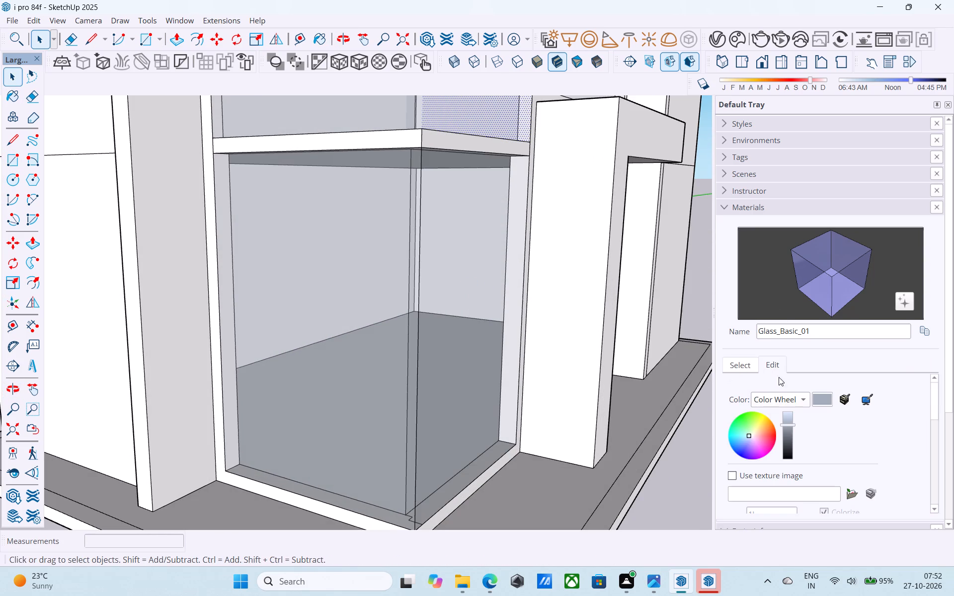
{"action": "left_click_drag", "start_coordinate": [792, 423], "coordinate": [792, 445]}
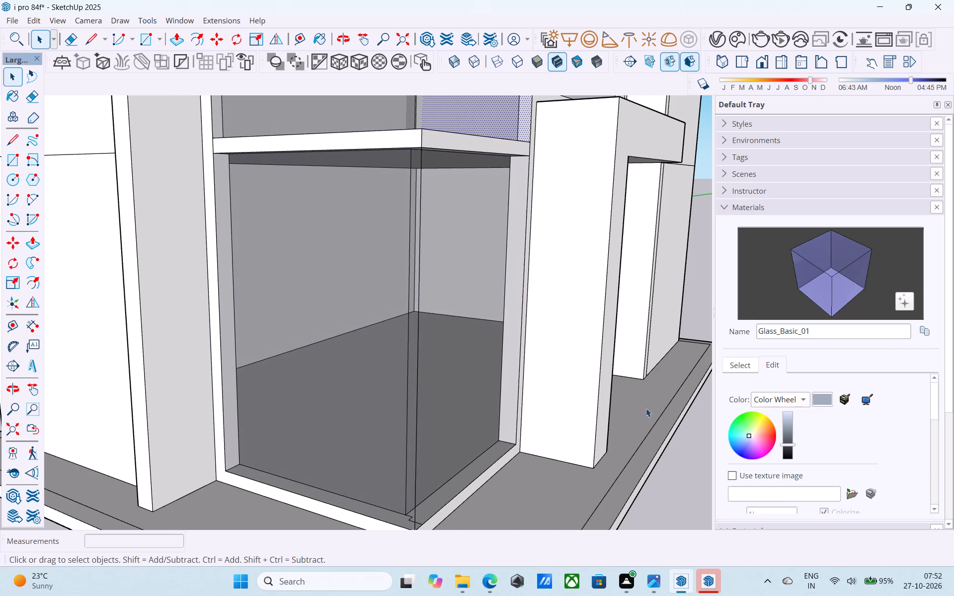
Clear the selection and examine the whole building with its darkened glazing from the corner and the long front.
{"action": "scroll", "coordinate": [642, 408], "scroll_direction": "down", "scroll_amount": 9}
{"action": "middle_click_drag", "start_coordinate": [585, 402], "coordinate": [419, 376]}
{"action": "scroll", "coordinate": [420, 376], "scroll_direction": "down", "scroll_amount": 5}
{"action": "middle_click_drag", "start_coordinate": [439, 386], "coordinate": [445, 390]}
{"action": "left_click", "coordinate": [309, 341]}
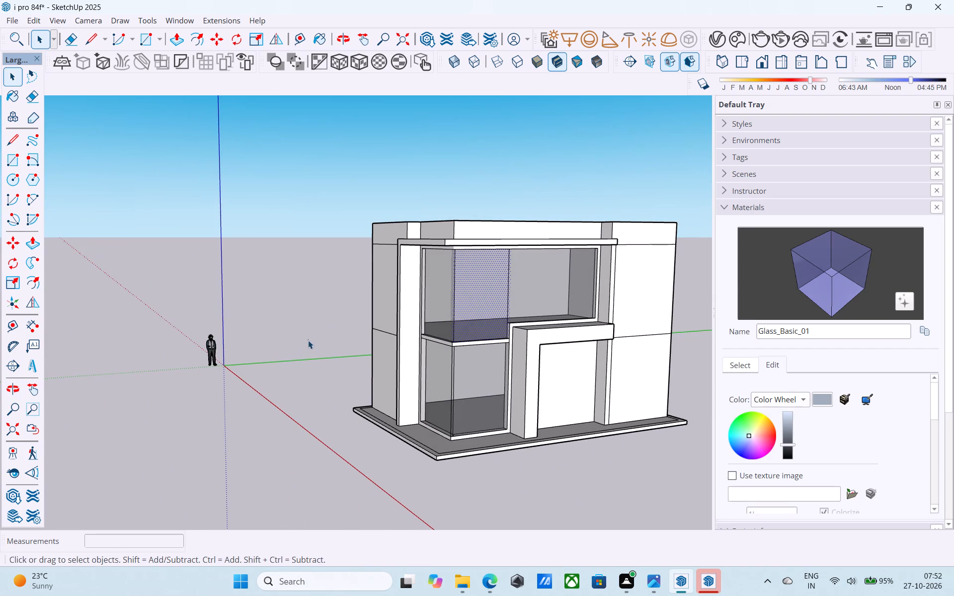
{"action": "middle_click_drag", "start_coordinate": [506, 352], "coordinate": [552, 338]}
{"action": "scroll", "coordinate": [552, 338], "scroll_direction": "up", "scroll_amount": 1}
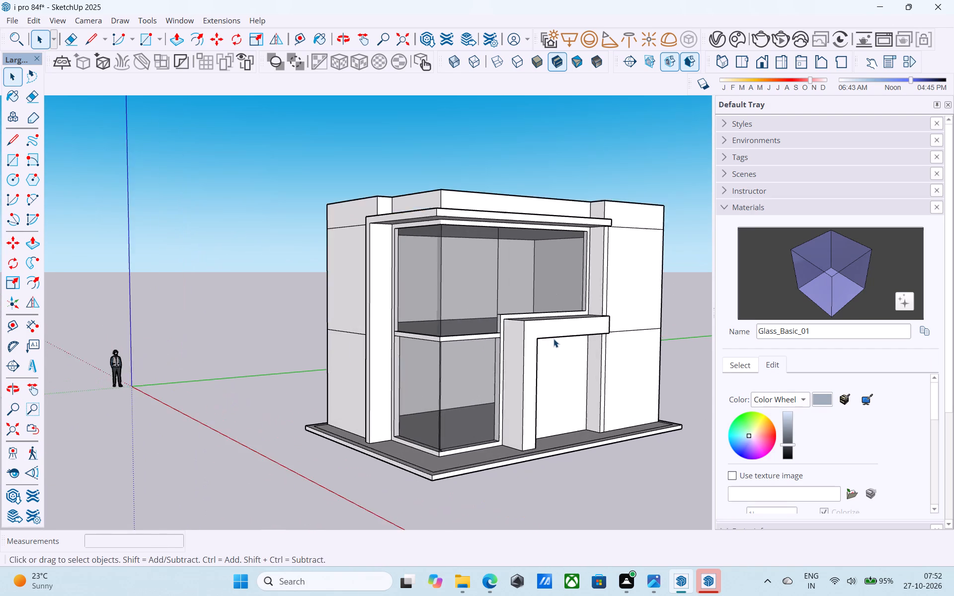
{"action": "scroll", "coordinate": [554, 339], "scroll_direction": "up", "scroll_amount": 2}
{"action": "scroll", "coordinate": [555, 339], "scroll_direction": "down", "scroll_amount": 2}
{"action": "middle_click_drag", "start_coordinate": [555, 339], "coordinate": [538, 315]}
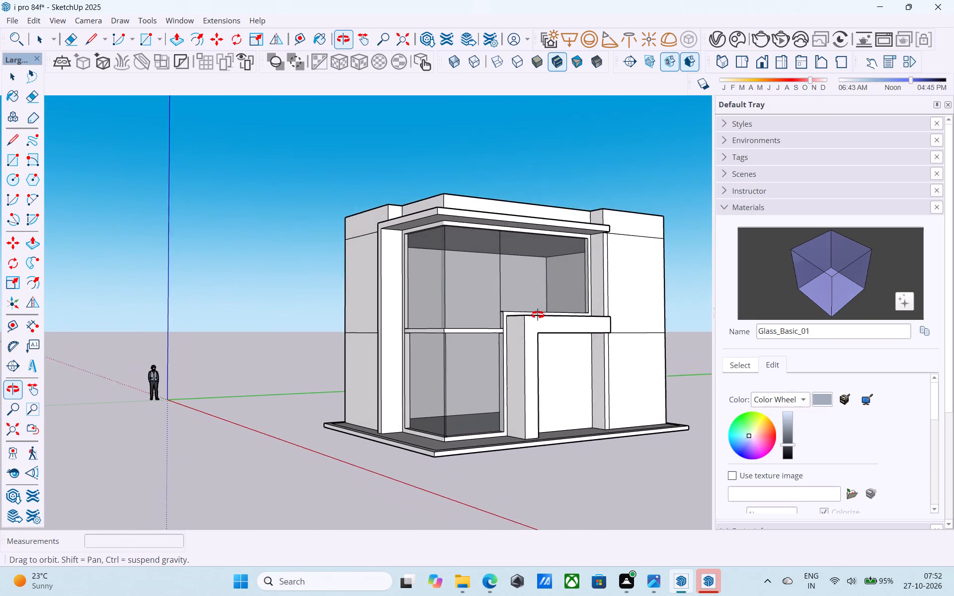
{"action": "middle_click_drag", "start_coordinate": [538, 315], "coordinate": [391, 324]}
{"action": "scroll", "coordinate": [605, 314], "scroll_direction": "down", "scroll_amount": 5}
{"action": "middle_click_drag", "start_coordinate": [545, 354], "coordinate": [532, 347]}
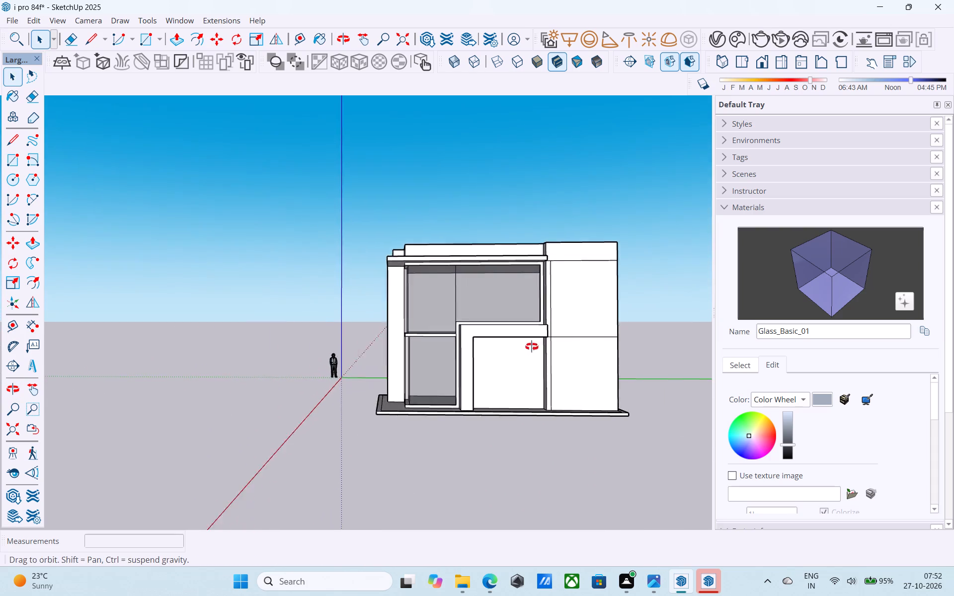
{"action": "middle_click_drag", "start_coordinate": [532, 347], "coordinate": [489, 349]}
{"action": "scroll", "coordinate": [546, 334], "scroll_direction": "up", "scroll_amount": 5}
Push the front face of the entrance frame back flush with the adjoining wall face.
{"action": "key", "text": "e"}
{"action": "scroll", "coordinate": [552, 332], "scroll_direction": "up", "scroll_amount": 1}
{"action": "middle_click_drag", "start_coordinate": [552, 331], "coordinate": [551, 340]}
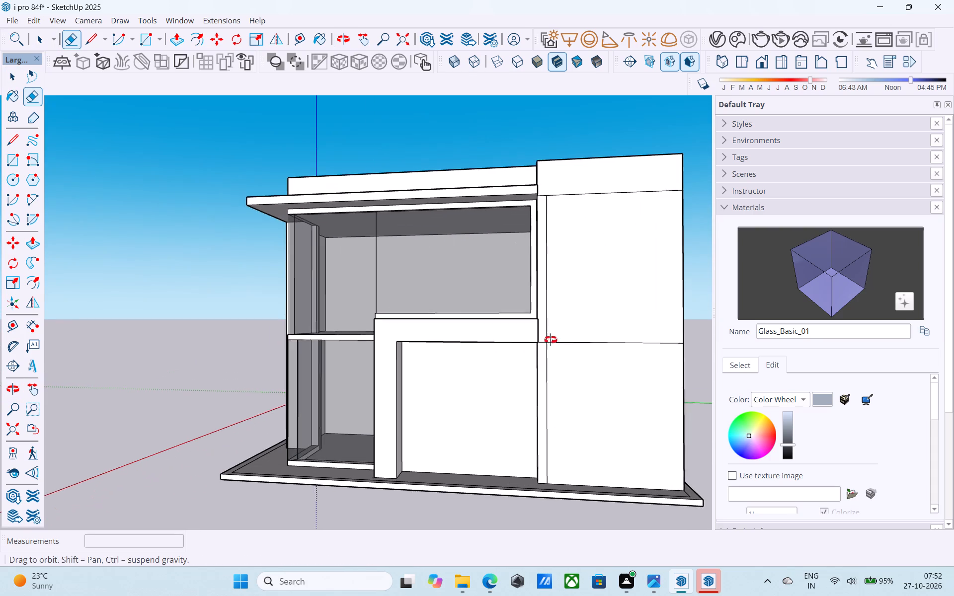
{"action": "middle_click_drag", "start_coordinate": [551, 340], "coordinate": [397, 444]}
{"action": "scroll", "coordinate": [443, 426], "scroll_direction": "up", "scroll_amount": 4}
{"action": "key", "text": "space"}
{"action": "left_click", "coordinate": [437, 400]}
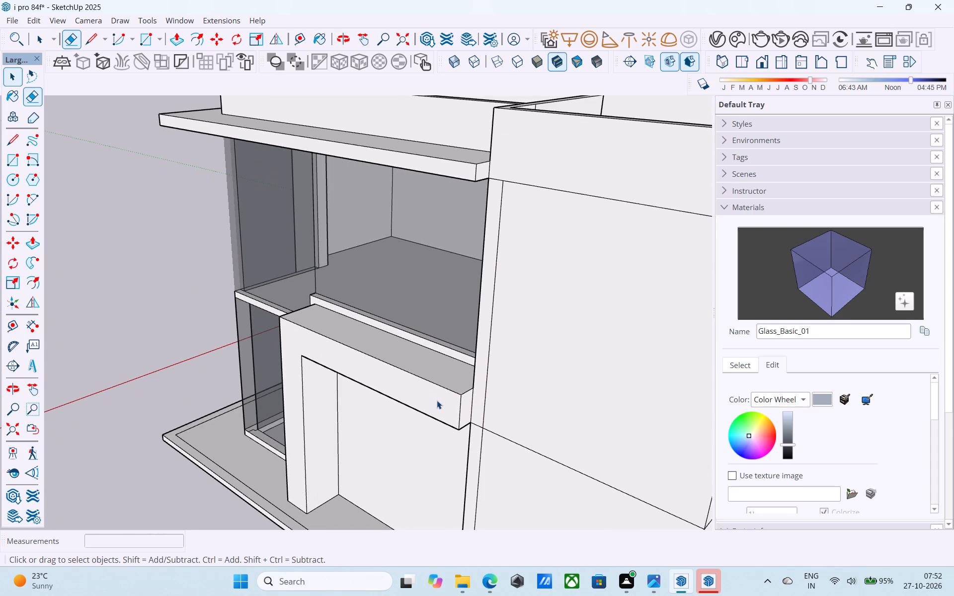
{"action": "key", "text": "p"}
{"action": "left_click", "coordinate": [437, 400]}
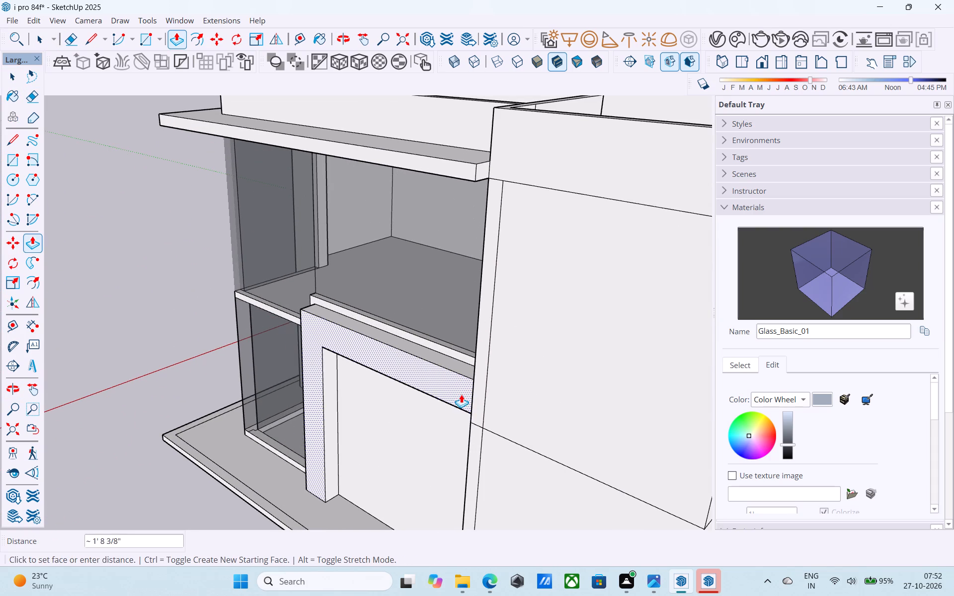
{"action": "left_click", "coordinate": [475, 401]}
{"action": "key", "text": "space"}
Push the long front face of the projecting roof-level facade frame back flush with the adjoining wall.
{"action": "scroll", "coordinate": [475, 401], "scroll_direction": "up", "scroll_amount": 1}
{"action": "scroll", "coordinate": [475, 399], "scroll_direction": "down", "scroll_amount": 4}
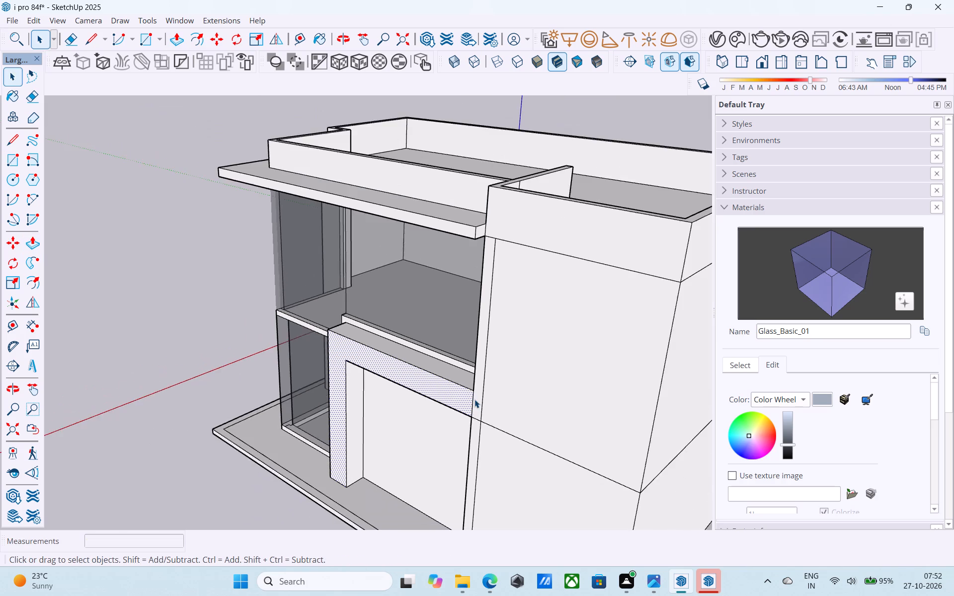
{"action": "middle_click_drag", "start_coordinate": [474, 398], "coordinate": [460, 479], "text": "shift"}
{"action": "scroll", "coordinate": [447, 319], "scroll_direction": "up", "scroll_amount": 4}
{"action": "left_click", "coordinate": [447, 318]}
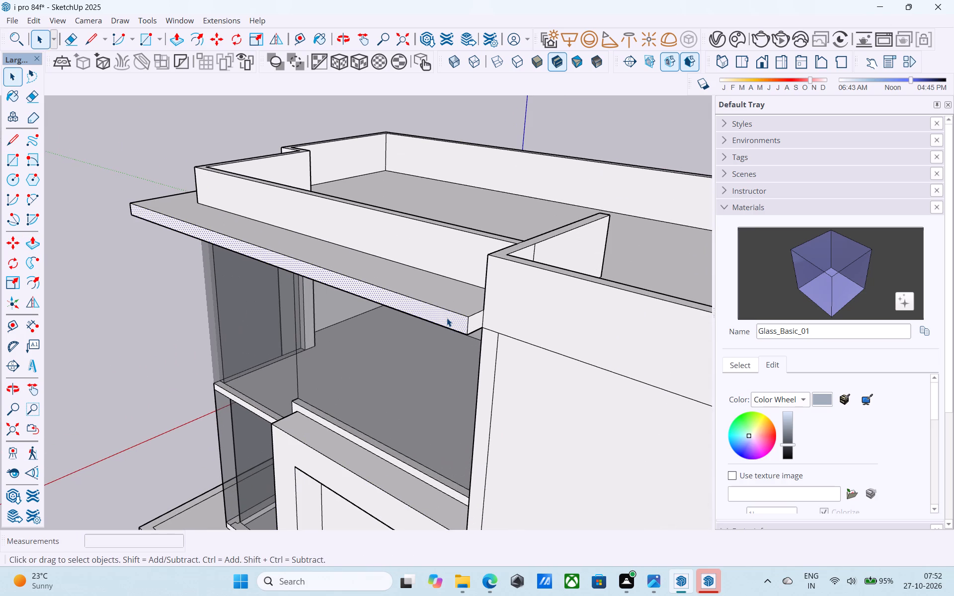
{"action": "key", "text": "p"}
{"action": "left_click", "coordinate": [447, 318]}
{"action": "left_click", "coordinate": [512, 320]}
{"action": "key", "text": "space"}
Examine the facade frame from the short side, from below and from the front, including its side face.
{"action": "middle_click_drag", "start_coordinate": [346, 343], "coordinate": [680, 306]}
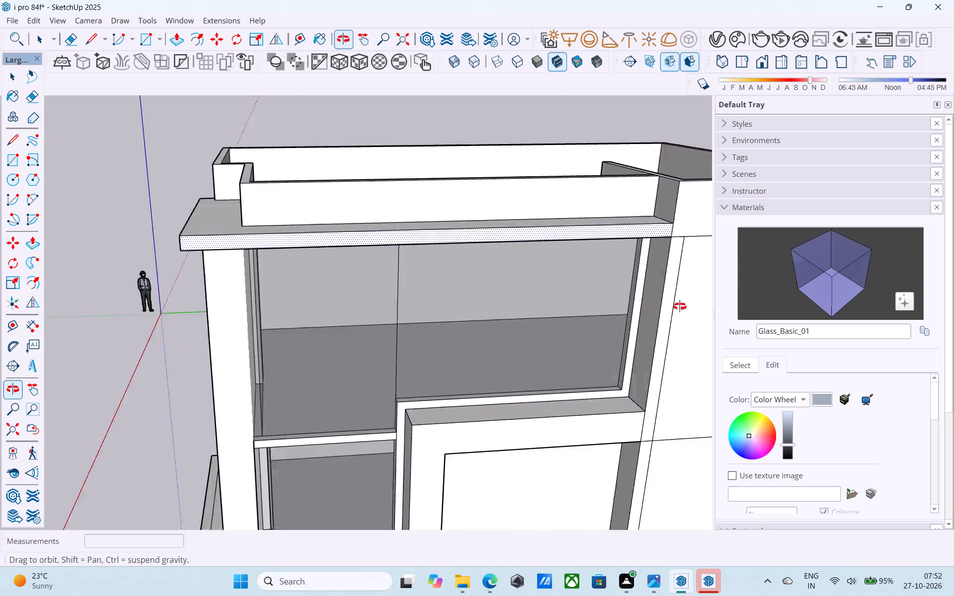
{"action": "middle_click_drag", "start_coordinate": [680, 306], "coordinate": [763, 299]}
{"action": "scroll", "coordinate": [556, 319], "scroll_direction": "down", "scroll_amount": 5}
{"action": "middle_click_drag", "start_coordinate": [550, 322], "coordinate": [644, 302]}
{"action": "scroll", "coordinate": [487, 257], "scroll_direction": "up", "scroll_amount": 3}
{"action": "middle_click_drag", "start_coordinate": [416, 256], "coordinate": [510, 286]}
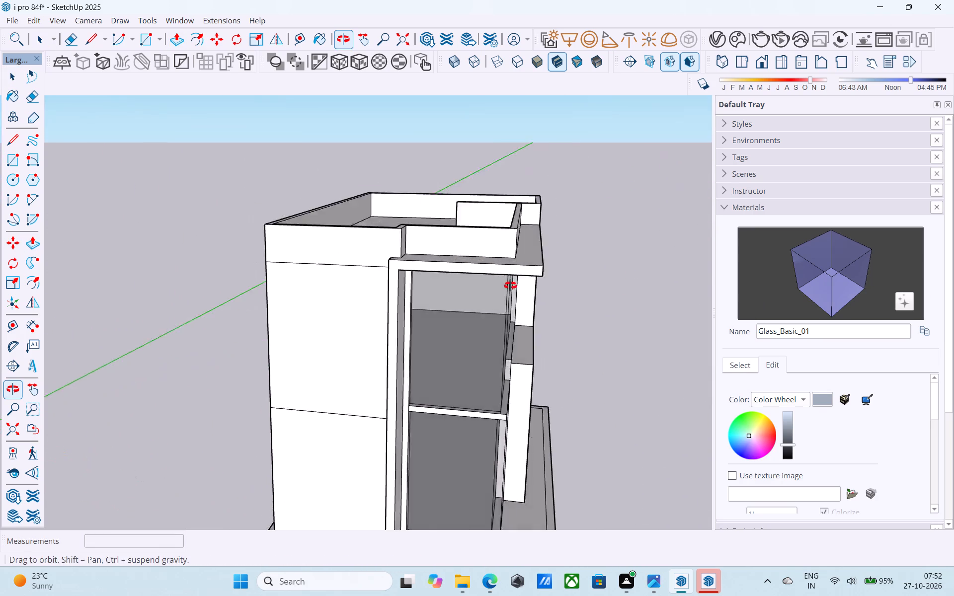
{"action": "middle_click_drag", "start_coordinate": [510, 286], "coordinate": [536, 294]}
{"action": "scroll", "coordinate": [434, 297], "scroll_direction": "up", "scroll_amount": 4}
{"action": "left_click", "coordinate": [415, 268]}
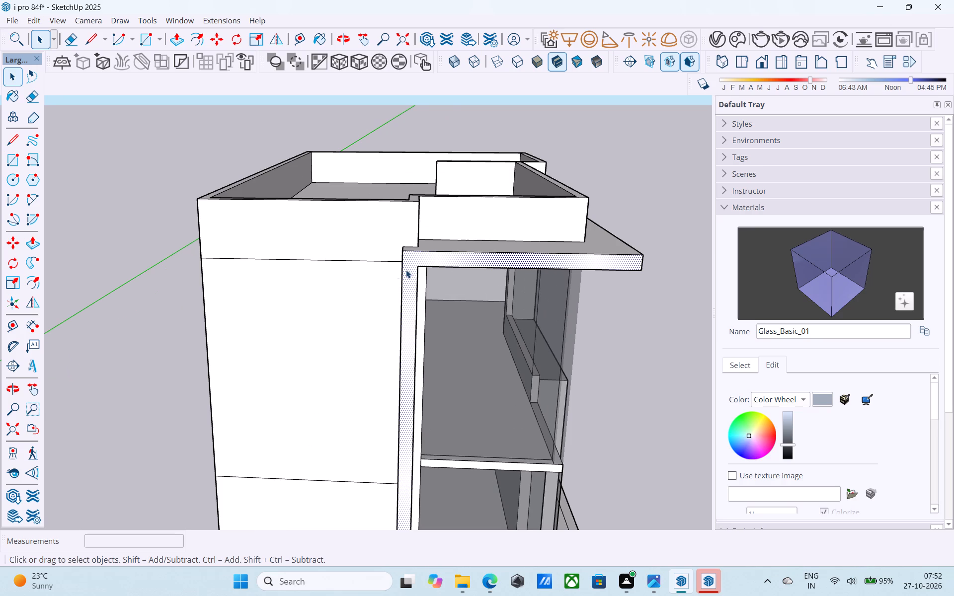
{"action": "scroll", "coordinate": [382, 277], "scroll_direction": "down", "scroll_amount": 6}
{"action": "middle_click_drag", "start_coordinate": [495, 277], "coordinate": [320, 162]}
{"action": "middle_click_drag", "start_coordinate": [477, 224], "coordinate": [294, 203]}
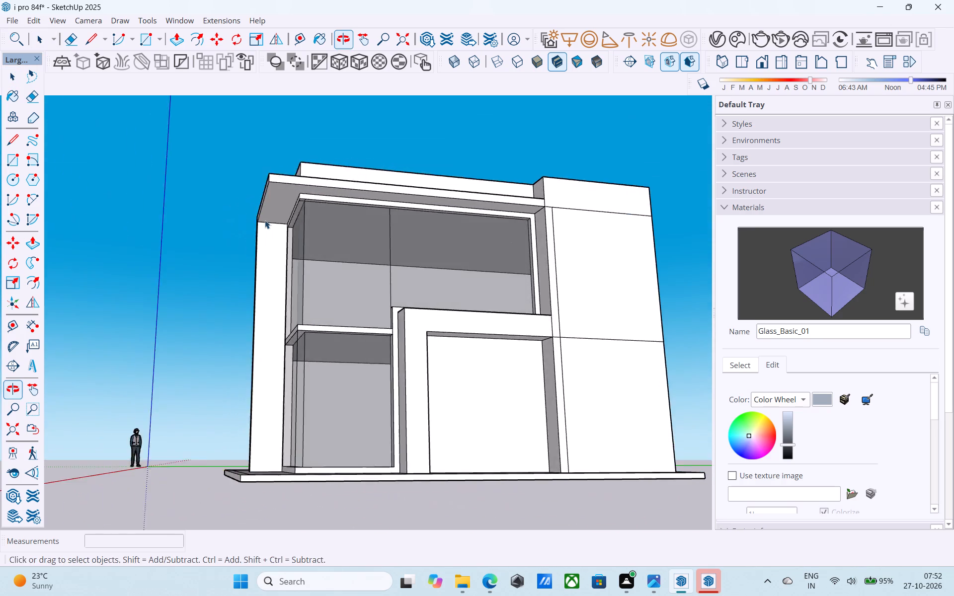
{"action": "scroll", "coordinate": [290, 288], "scroll_direction": "down", "scroll_amount": 3}
{"action": "middle_click_drag", "start_coordinate": [355, 280], "coordinate": [495, 419]}
Hide the outer vertical edge at the corner of the upper-floor glazing.
{"action": "scroll", "coordinate": [437, 288], "scroll_direction": "up", "scroll_amount": 6}
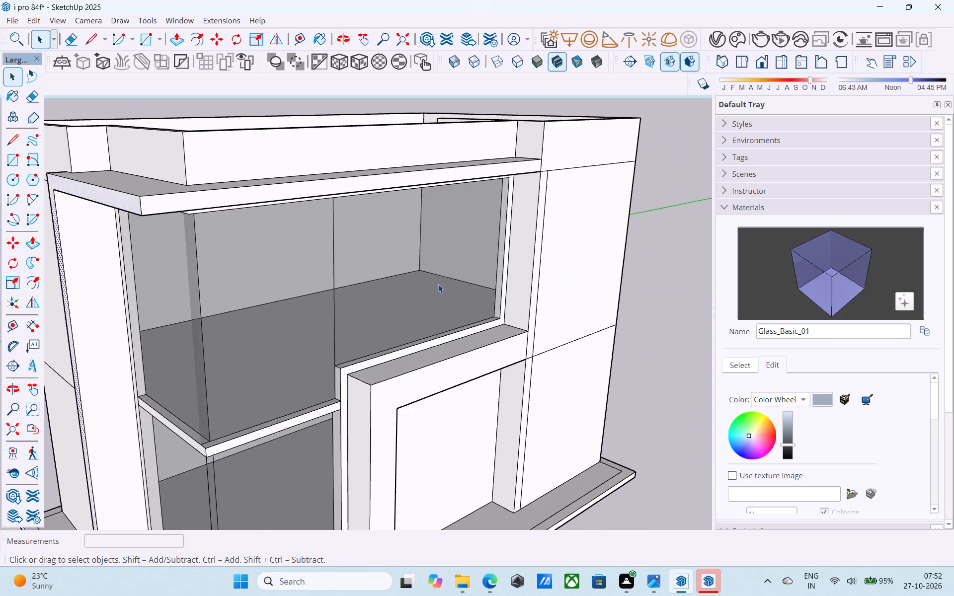
{"action": "scroll", "coordinate": [438, 284], "scroll_direction": "up", "scroll_amount": 9}
{"action": "middle_click_drag", "start_coordinate": [395, 289], "coordinate": [596, 308]}
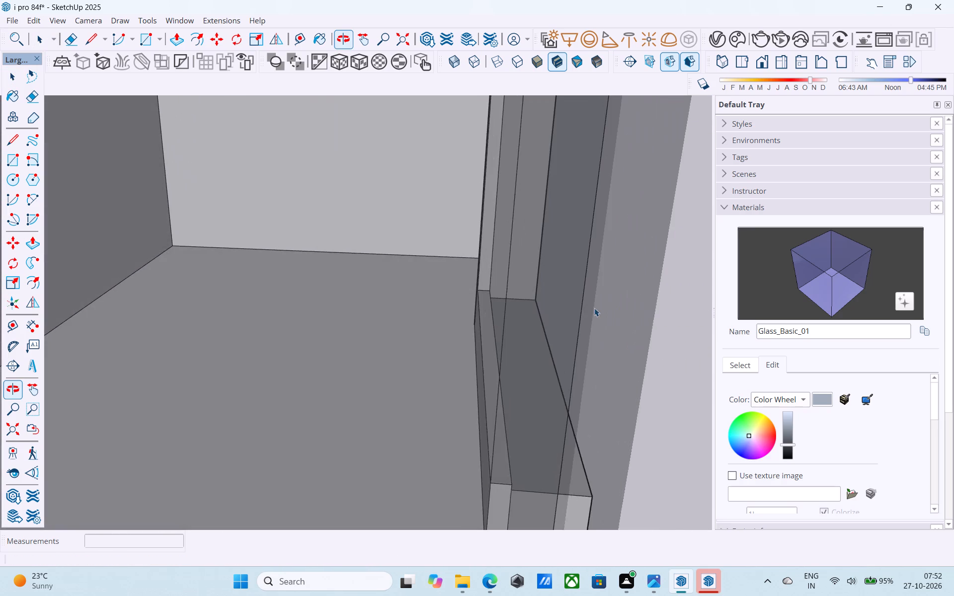
{"action": "scroll", "coordinate": [562, 289], "scroll_direction": "up", "scroll_amount": 20}
{"action": "scroll", "coordinate": [562, 289], "scroll_direction": "up", "scroll_amount": 7}
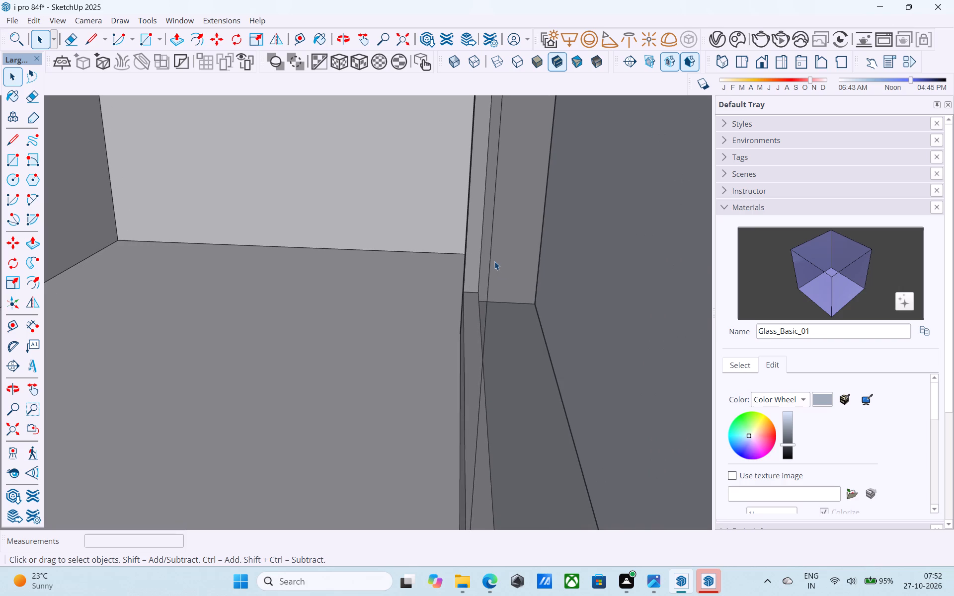
{"action": "scroll", "coordinate": [494, 261], "scroll_direction": "up", "scroll_amount": 20}
{"action": "scroll", "coordinate": [494, 261], "scroll_direction": "up", "scroll_amount": 9}
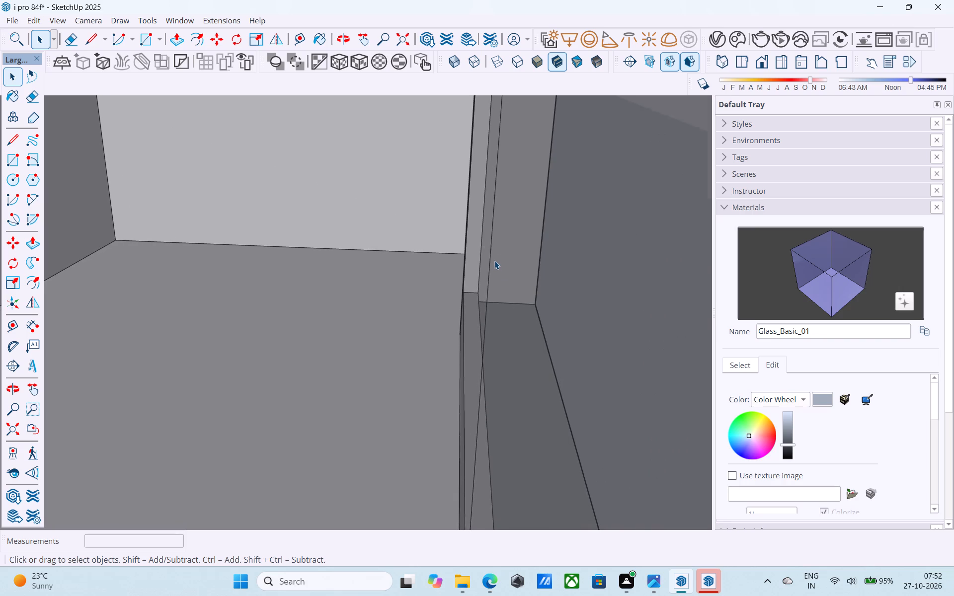
{"action": "scroll", "coordinate": [494, 261], "scroll_direction": "up", "scroll_amount": 20}
{"action": "scroll", "coordinate": [494, 261], "scroll_direction": "up", "scroll_amount": 9}
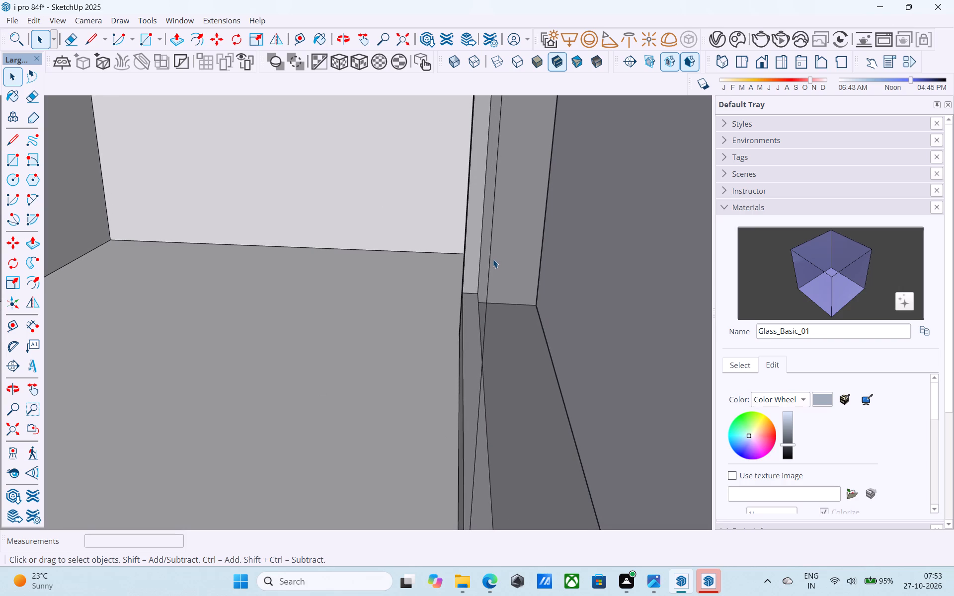
{"action": "scroll", "coordinate": [493, 259], "scroll_direction": "up", "scroll_amount": 14}
{"action": "left_click", "coordinate": [490, 256]}
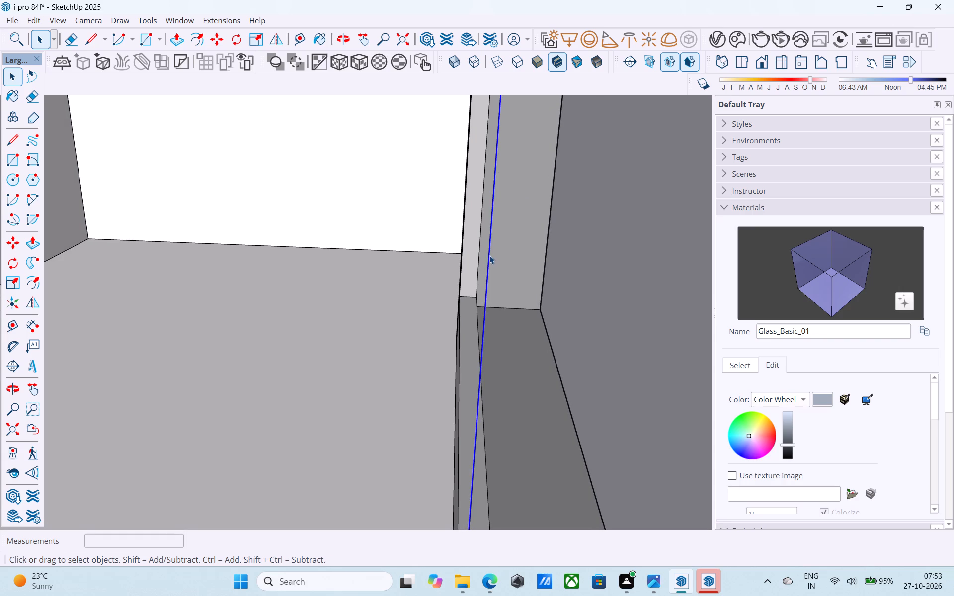
{"action": "right_click", "coordinate": [489, 255]}
{"action": "left_click", "coordinate": [509, 293]}
{"action": "middle_click_drag", "start_coordinate": [493, 290], "coordinate": [643, 309]}
{"action": "middle_click_drag", "start_coordinate": [605, 307], "coordinate": [580, 305]}
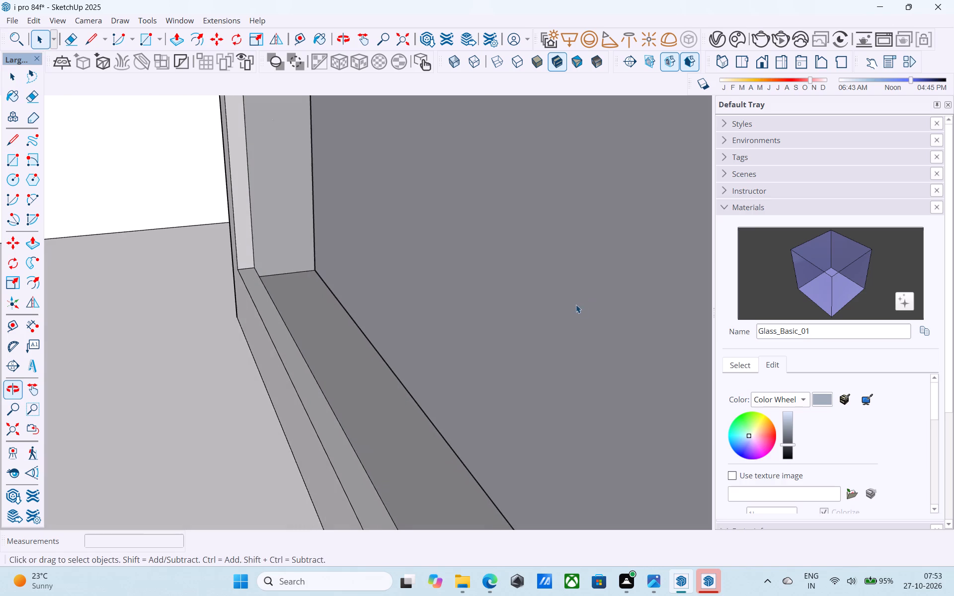
{"action": "key", "text": "ctrl+z"}
{"action": "key", "text": "e"}
{"action": "left_click_drag", "start_coordinate": [436, 316], "coordinate": [456, 307]}
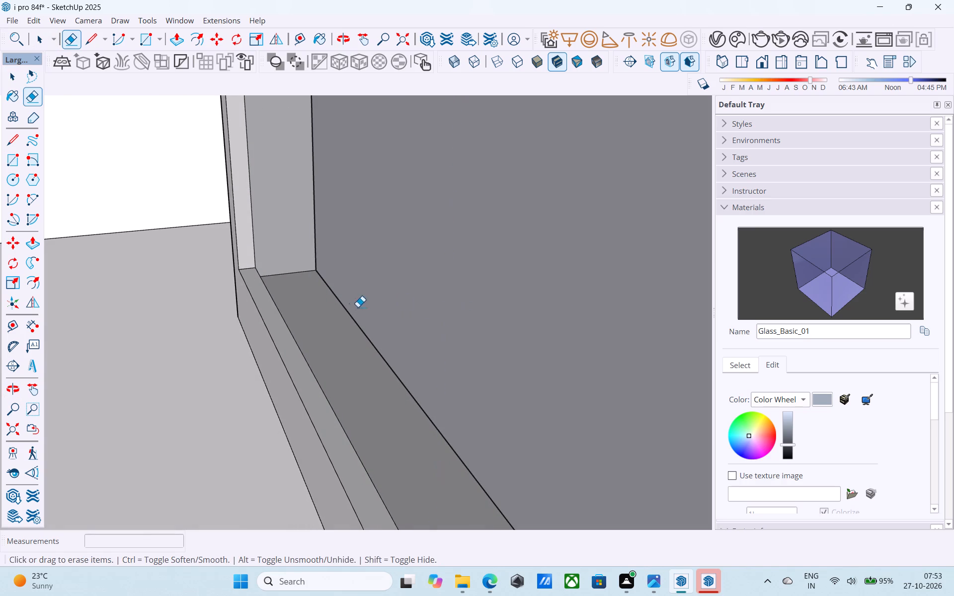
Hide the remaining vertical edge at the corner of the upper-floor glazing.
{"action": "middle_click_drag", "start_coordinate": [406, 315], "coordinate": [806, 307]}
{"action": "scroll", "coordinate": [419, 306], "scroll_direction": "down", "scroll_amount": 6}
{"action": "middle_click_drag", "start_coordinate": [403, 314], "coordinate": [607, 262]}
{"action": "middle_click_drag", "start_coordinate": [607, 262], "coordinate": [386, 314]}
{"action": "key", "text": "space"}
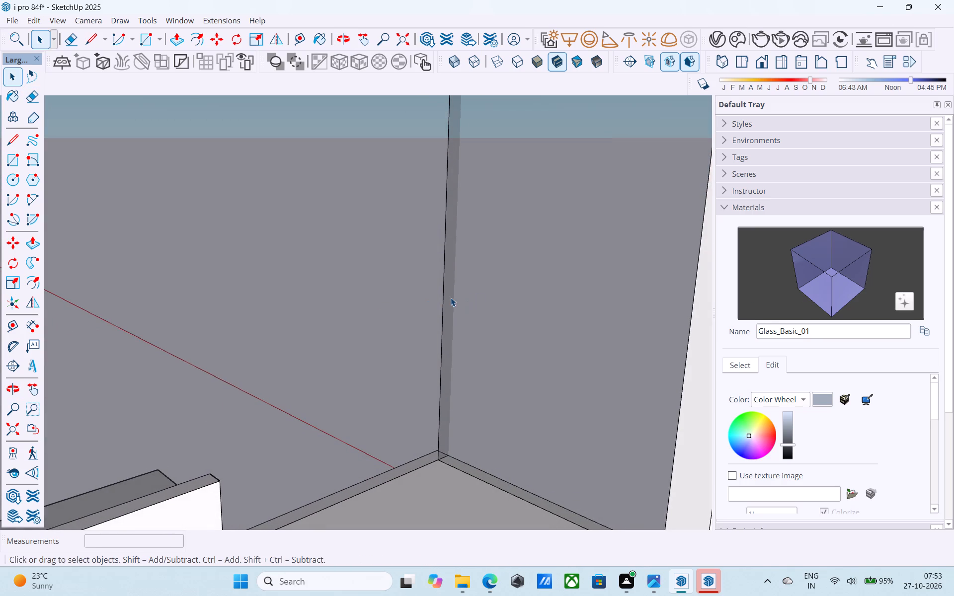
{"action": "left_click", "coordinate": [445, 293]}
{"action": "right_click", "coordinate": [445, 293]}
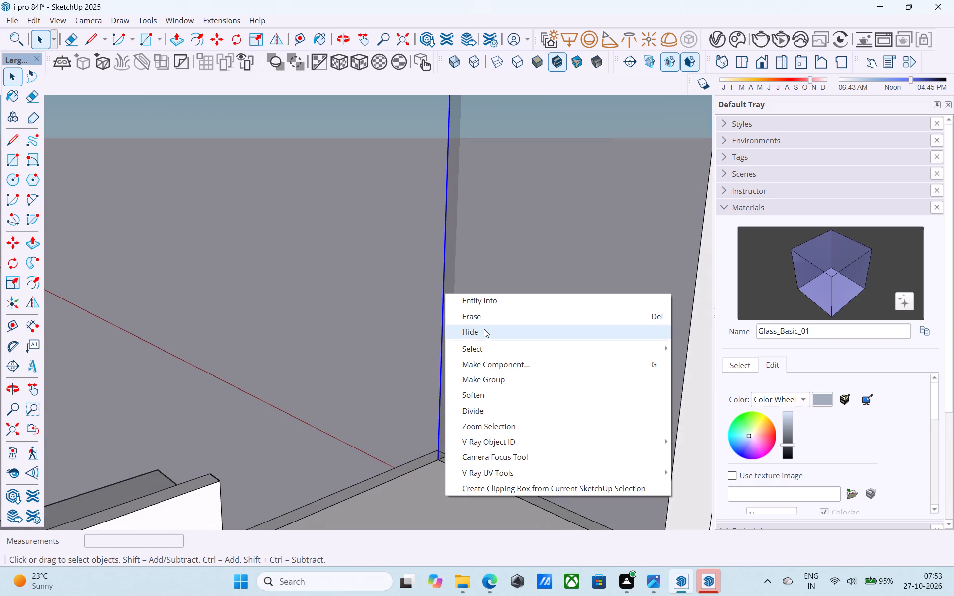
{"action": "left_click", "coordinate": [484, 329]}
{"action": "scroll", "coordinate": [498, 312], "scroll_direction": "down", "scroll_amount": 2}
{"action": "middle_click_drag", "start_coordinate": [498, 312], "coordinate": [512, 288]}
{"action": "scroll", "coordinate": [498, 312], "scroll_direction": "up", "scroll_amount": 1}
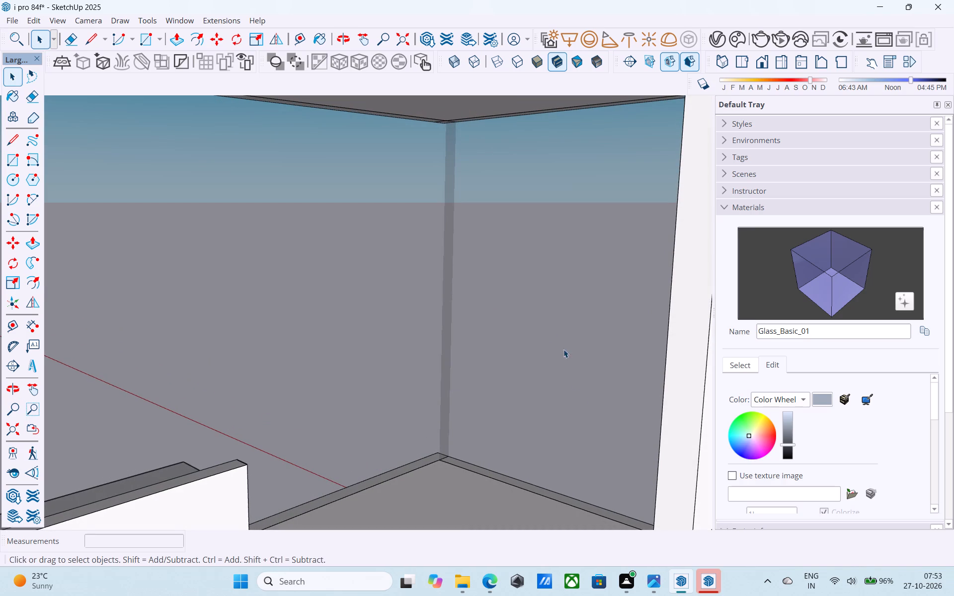
Examine the upper glazing corner from inside and outside the building, including with back edges displayed.
{"action": "key", "text": "k"}
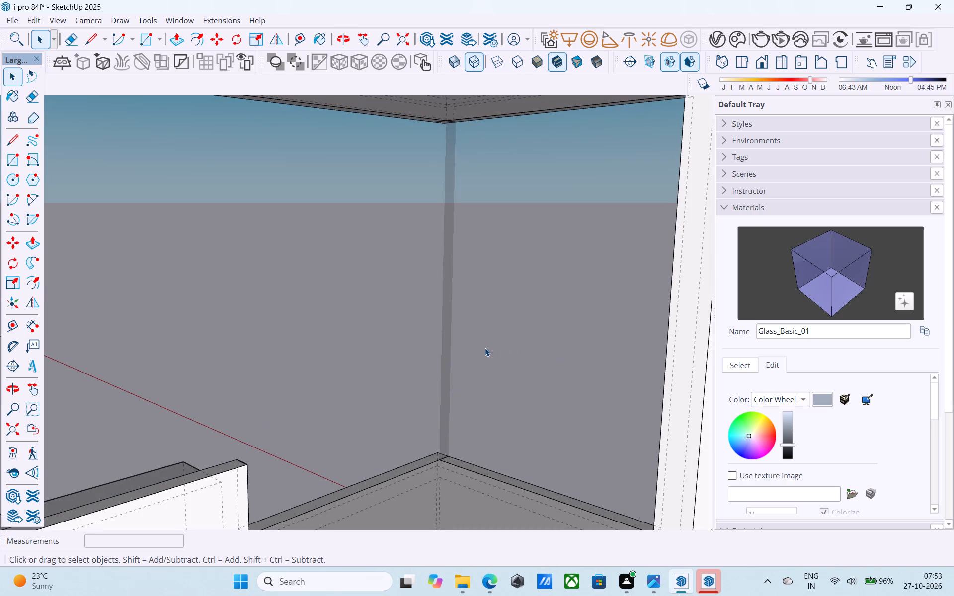
{"action": "key", "text": "k"}
{"action": "middle_click_drag", "start_coordinate": [486, 342], "coordinate": [723, 431]}
{"action": "scroll", "coordinate": [486, 342], "scroll_direction": "up", "scroll_amount": 1}
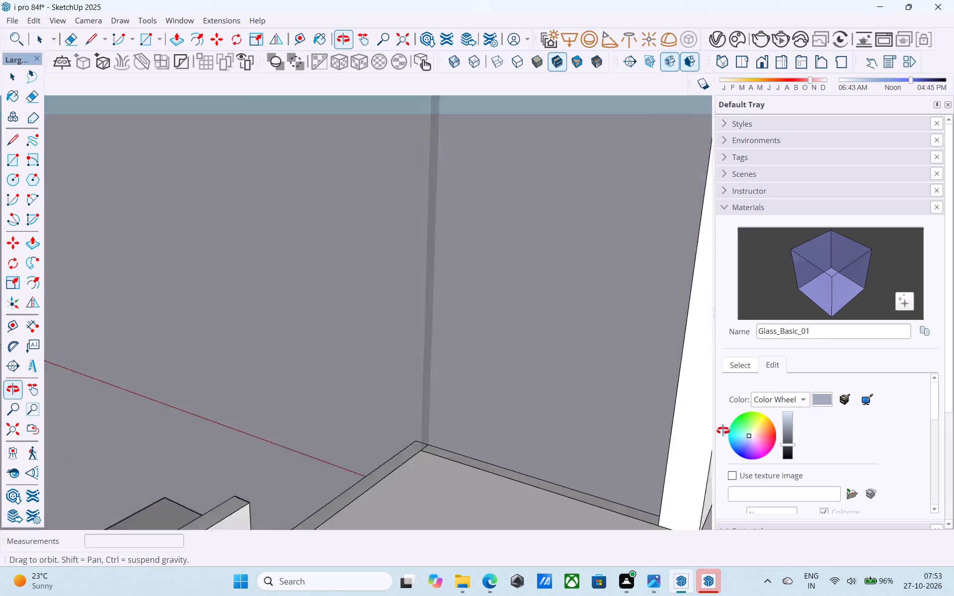
{"action": "middle_click_drag", "start_coordinate": [723, 431], "coordinate": [824, 424]}
{"action": "middle_click_drag", "start_coordinate": [418, 362], "coordinate": [604, 329]}
{"action": "scroll", "coordinate": [471, 336], "scroll_direction": "down", "scroll_amount": 11}
{"action": "key", "text": "k"}
{"action": "middle_click_drag", "start_coordinate": [434, 354], "coordinate": [629, 346]}
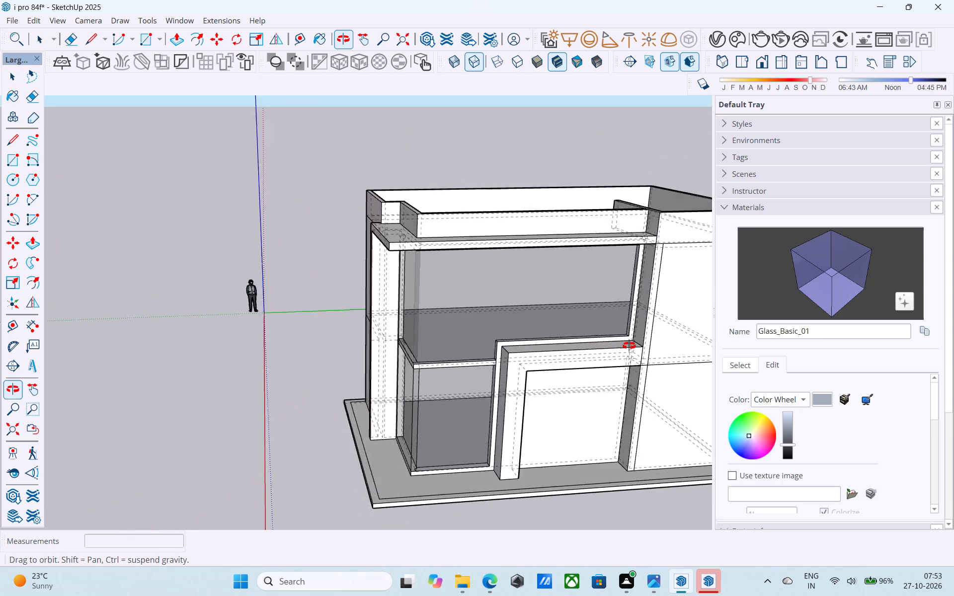
{"action": "middle_click_drag", "start_coordinate": [629, 346], "coordinate": [637, 342]}
{"action": "key", "text": "k"}
{"action": "scroll", "coordinate": [432, 322], "scroll_direction": "up", "scroll_amount": 5}
{"action": "middle_click_drag", "start_coordinate": [437, 316], "coordinate": [560, 221], "text": "shift"}
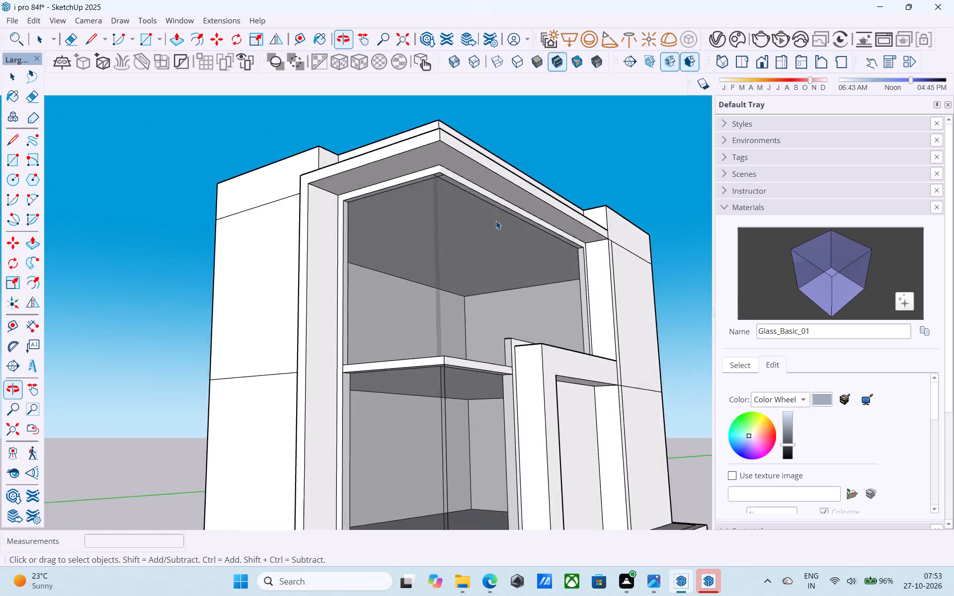
{"action": "scroll", "coordinate": [467, 229], "scroll_direction": "up", "scroll_amount": 11}
{"action": "middle_click_drag", "start_coordinate": [459, 252], "coordinate": [486, 248], "text": "shift"}
{"action": "scroll", "coordinate": [490, 229], "scroll_direction": "down", "scroll_amount": 5}
{"action": "middle_click_drag", "start_coordinate": [480, 259], "coordinate": [441, 332]}
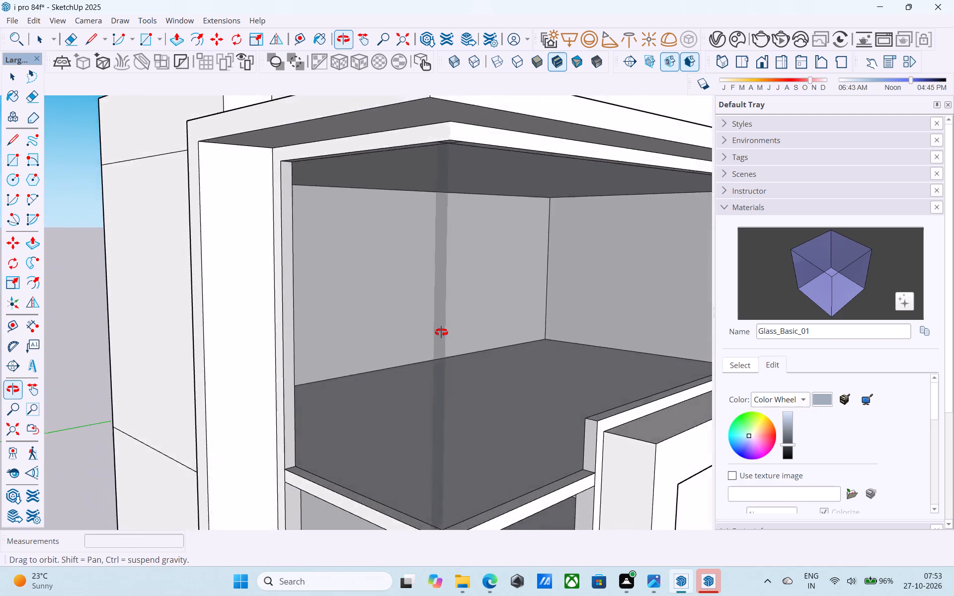
{"action": "middle_click_drag", "start_coordinate": [441, 332], "coordinate": [310, 334]}
{"action": "middle_click_drag", "start_coordinate": [340, 330], "coordinate": [187, 323], "text": "shift"}
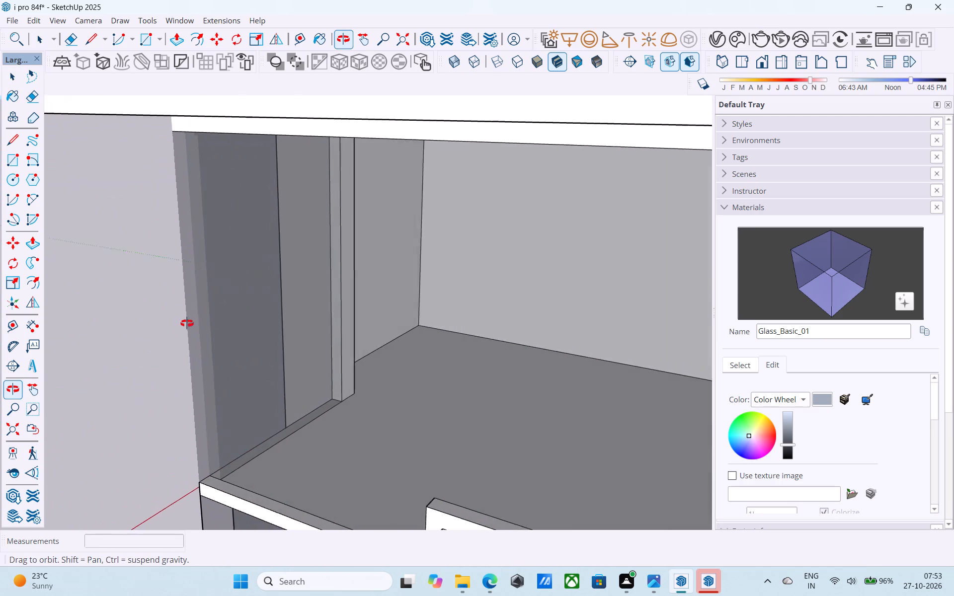
{"action": "middle_click_drag", "start_coordinate": [187, 323], "coordinate": [596, 284], "text": "shift"}
{"action": "scroll", "coordinate": [353, 296], "scroll_direction": "down", "scroll_amount": 10}
{"action": "middle_click_drag", "start_coordinate": [447, 298], "coordinate": [500, 255]}
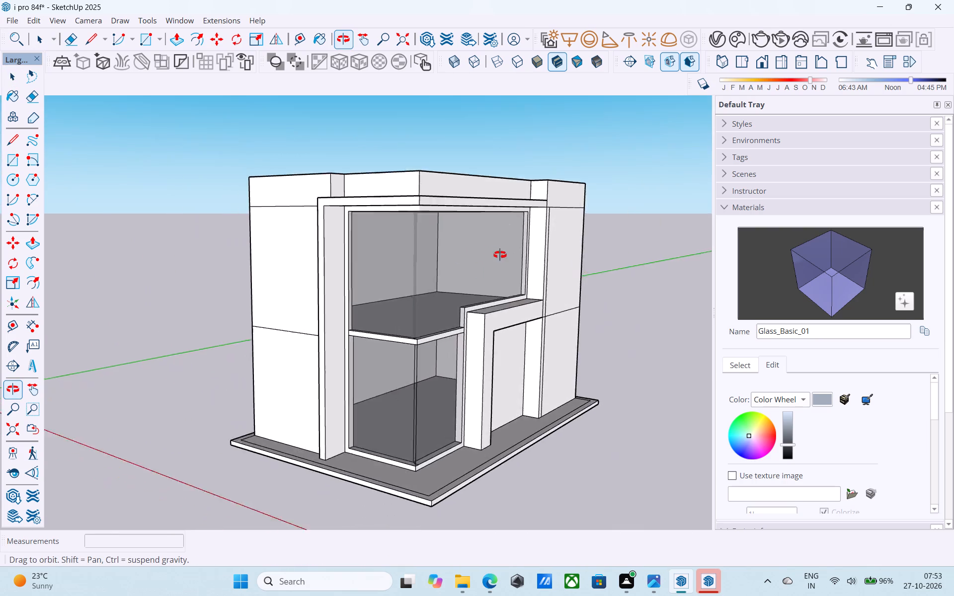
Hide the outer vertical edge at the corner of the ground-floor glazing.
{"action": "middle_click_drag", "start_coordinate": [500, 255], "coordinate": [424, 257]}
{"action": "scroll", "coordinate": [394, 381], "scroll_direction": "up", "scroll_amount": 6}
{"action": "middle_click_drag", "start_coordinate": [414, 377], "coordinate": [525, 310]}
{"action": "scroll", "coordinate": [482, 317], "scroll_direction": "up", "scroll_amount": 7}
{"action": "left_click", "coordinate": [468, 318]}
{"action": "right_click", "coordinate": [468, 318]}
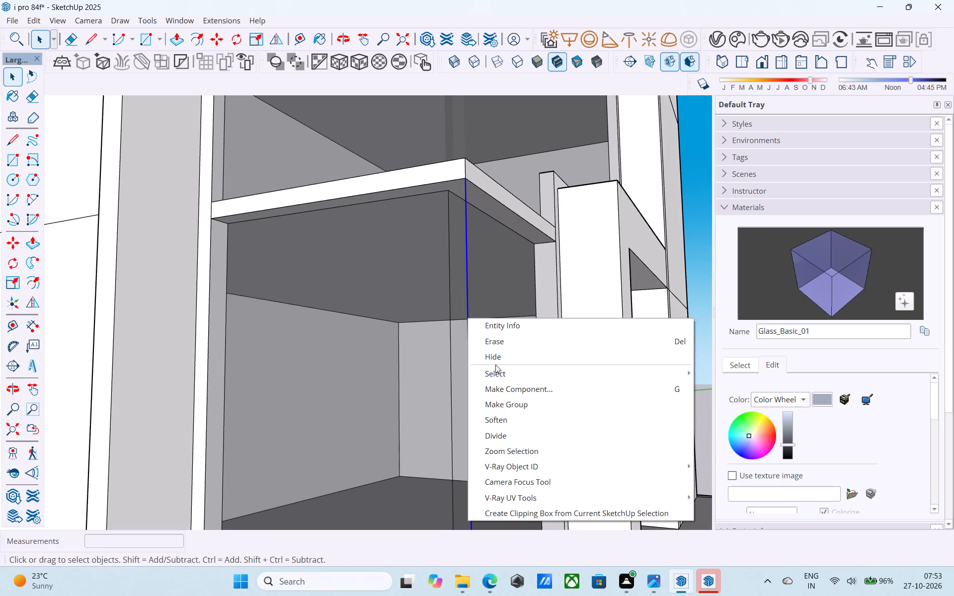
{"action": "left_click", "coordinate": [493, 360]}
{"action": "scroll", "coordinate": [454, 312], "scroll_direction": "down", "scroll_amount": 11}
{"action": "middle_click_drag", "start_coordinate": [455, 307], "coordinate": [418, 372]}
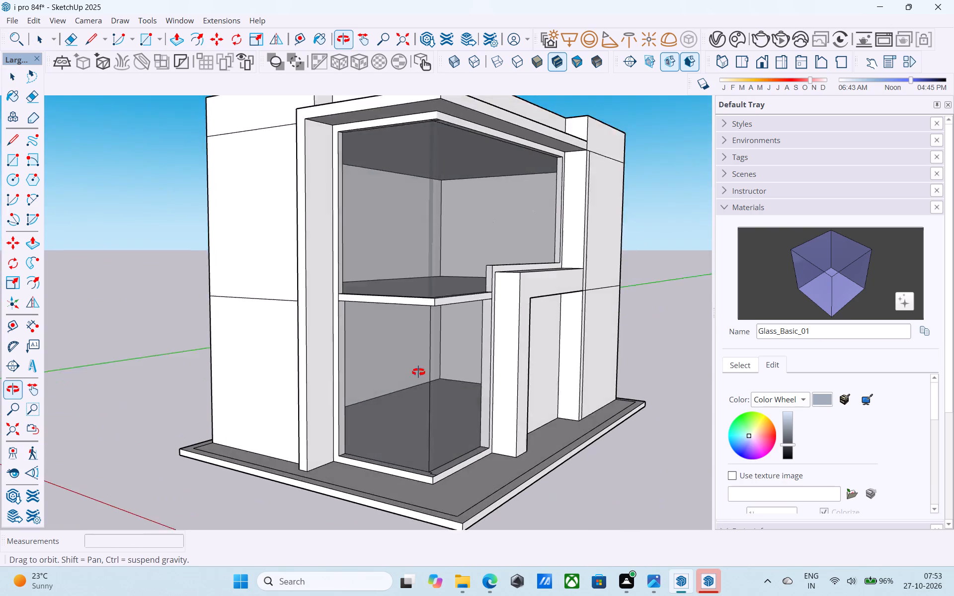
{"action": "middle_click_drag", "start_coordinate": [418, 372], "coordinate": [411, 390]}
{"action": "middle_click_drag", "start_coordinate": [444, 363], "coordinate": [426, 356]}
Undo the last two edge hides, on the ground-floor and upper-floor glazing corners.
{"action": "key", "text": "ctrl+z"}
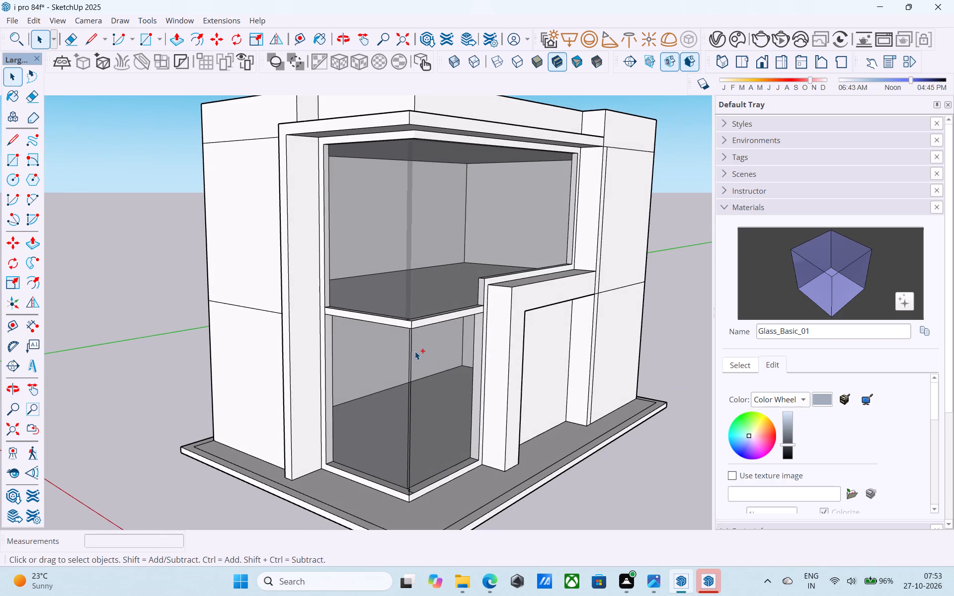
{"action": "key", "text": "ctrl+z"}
Hide the outer vertical corner edge of the ground-floor glazing beneath the slab corner.
{"action": "scroll", "coordinate": [402, 374], "scroll_direction": "up", "scroll_amount": 13}
{"action": "middle_click_drag", "start_coordinate": [414, 361], "coordinate": [473, 353]}
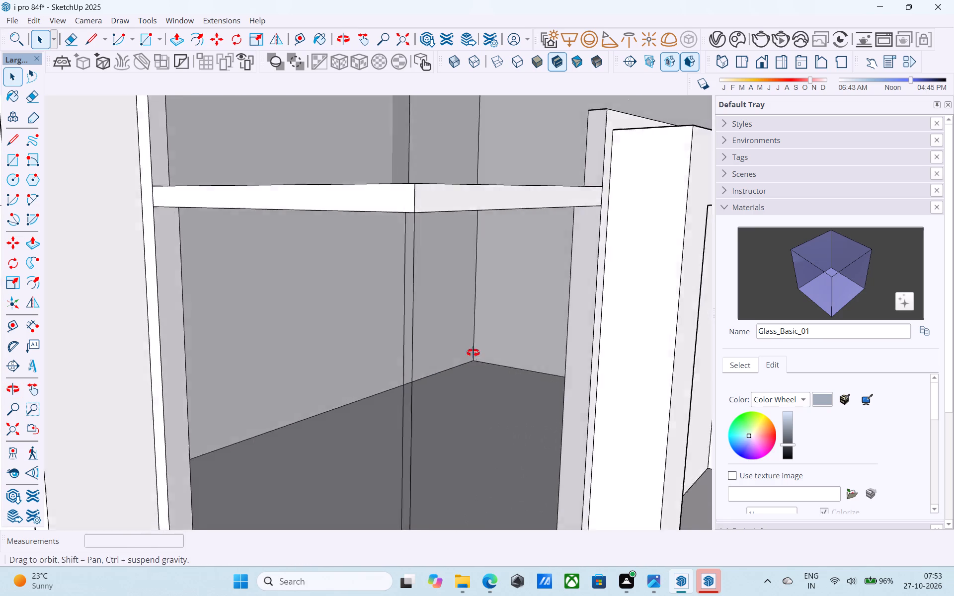
{"action": "middle_click_drag", "start_coordinate": [473, 353], "coordinate": [498, 346]}
{"action": "left_click", "coordinate": [470, 320]}
{"action": "right_click", "coordinate": [470, 320]}
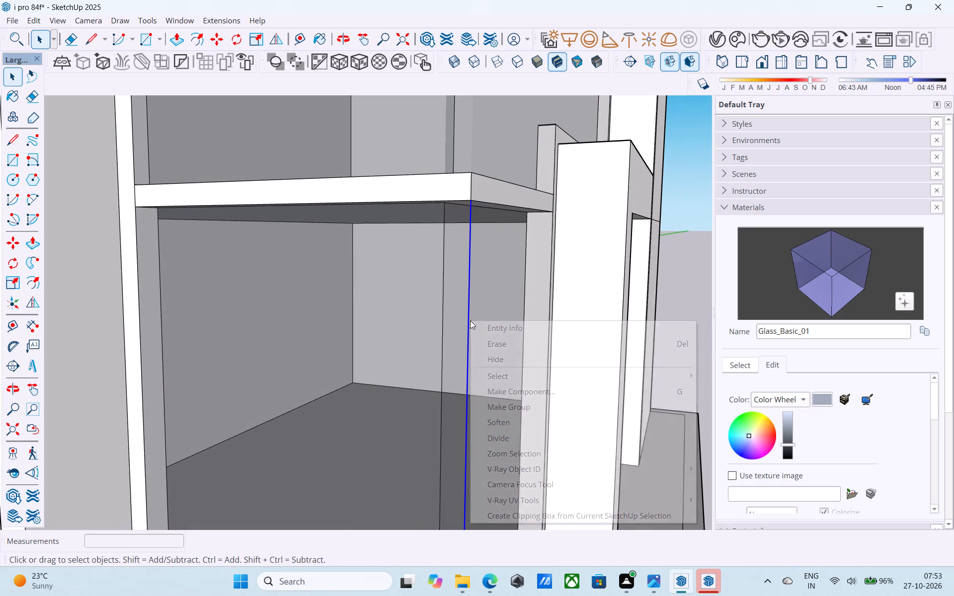
{"action": "left_click", "coordinate": [499, 354]}
{"action": "scroll", "coordinate": [497, 345], "scroll_direction": "down", "scroll_amount": 6}
{"action": "middle_click_drag", "start_coordinate": [495, 344], "coordinate": [374, 337]}
{"action": "scroll", "coordinate": [373, 335], "scroll_direction": "down", "scroll_amount": 2}
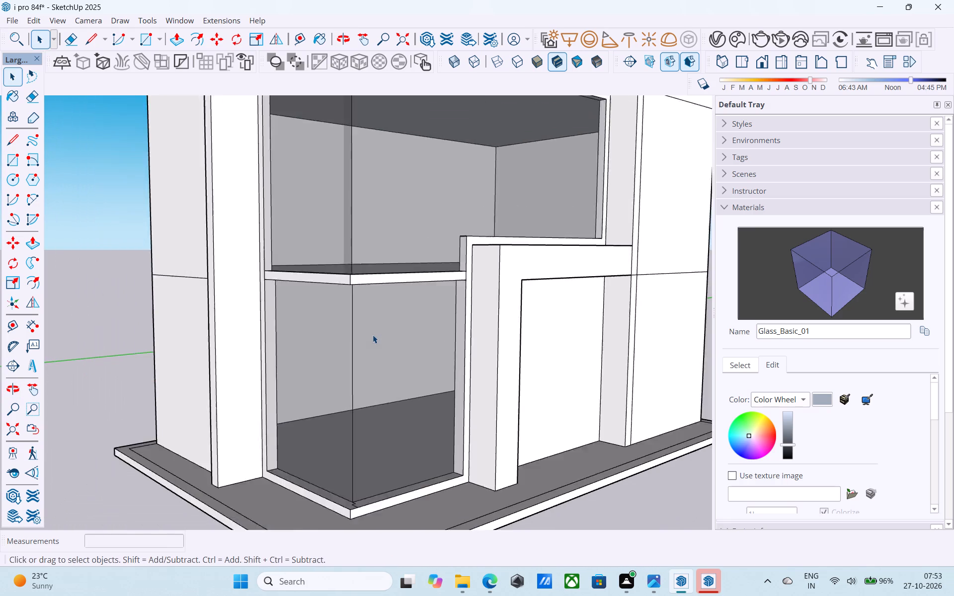
{"action": "scroll", "coordinate": [373, 335], "scroll_direction": "down", "scroll_amount": 12}
{"action": "middle_click_drag", "start_coordinate": [383, 325], "coordinate": [355, 342]}
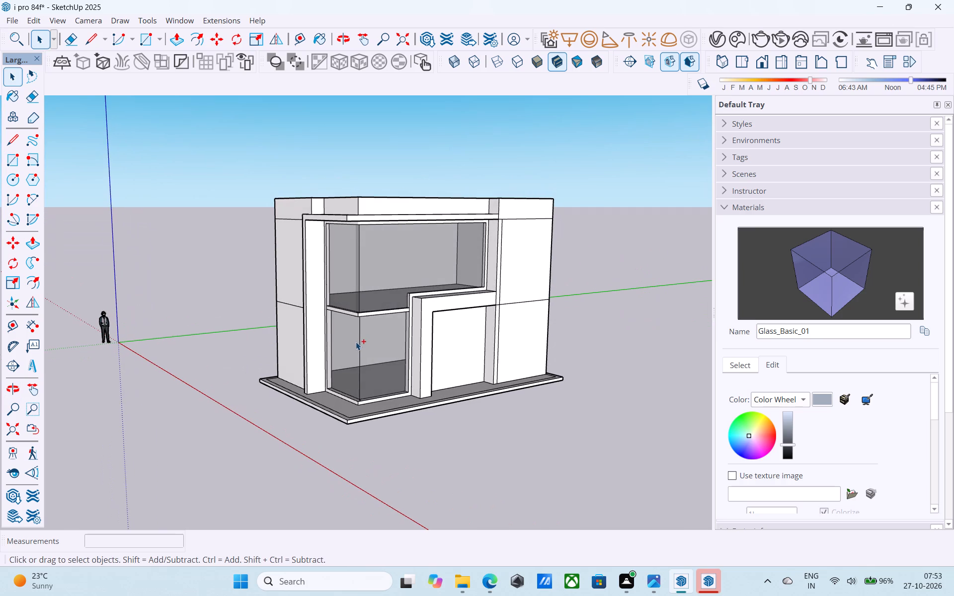
Save the model.
{"action": "key", "text": "ctrl+s"}
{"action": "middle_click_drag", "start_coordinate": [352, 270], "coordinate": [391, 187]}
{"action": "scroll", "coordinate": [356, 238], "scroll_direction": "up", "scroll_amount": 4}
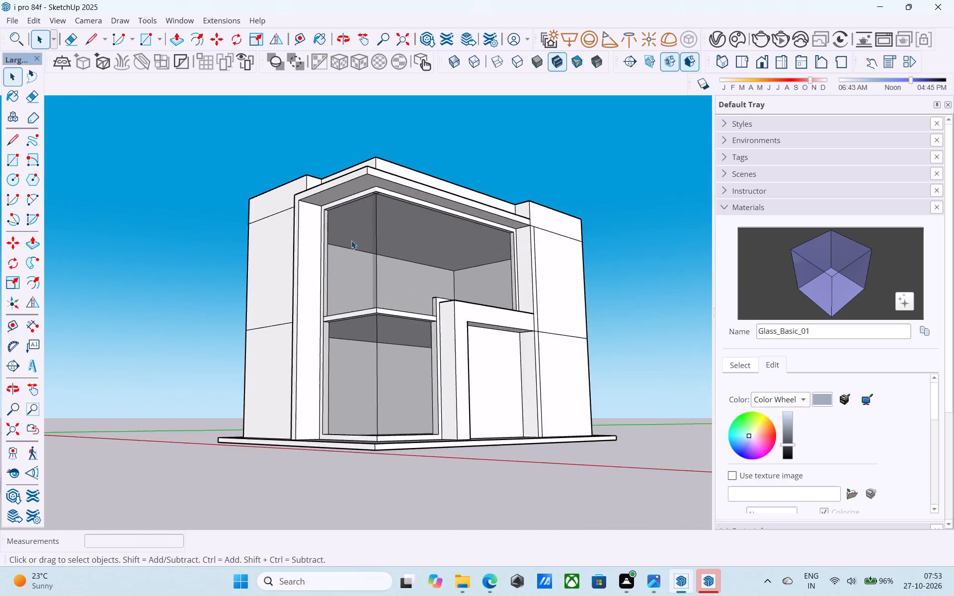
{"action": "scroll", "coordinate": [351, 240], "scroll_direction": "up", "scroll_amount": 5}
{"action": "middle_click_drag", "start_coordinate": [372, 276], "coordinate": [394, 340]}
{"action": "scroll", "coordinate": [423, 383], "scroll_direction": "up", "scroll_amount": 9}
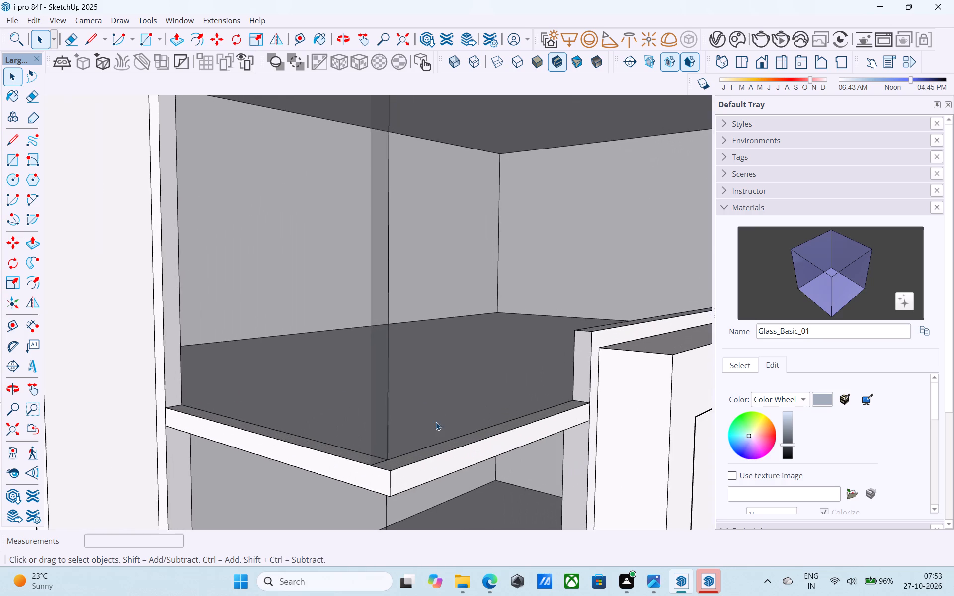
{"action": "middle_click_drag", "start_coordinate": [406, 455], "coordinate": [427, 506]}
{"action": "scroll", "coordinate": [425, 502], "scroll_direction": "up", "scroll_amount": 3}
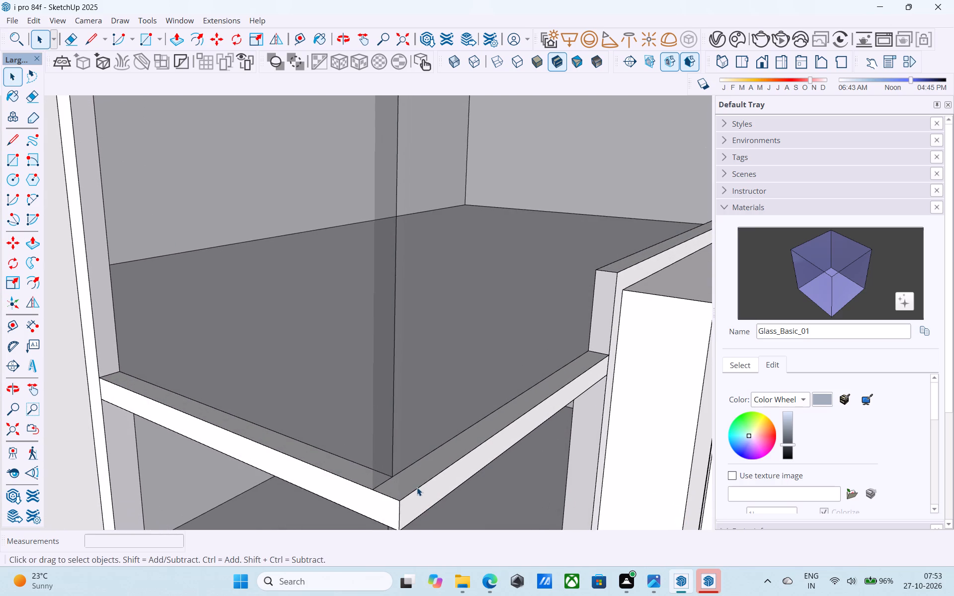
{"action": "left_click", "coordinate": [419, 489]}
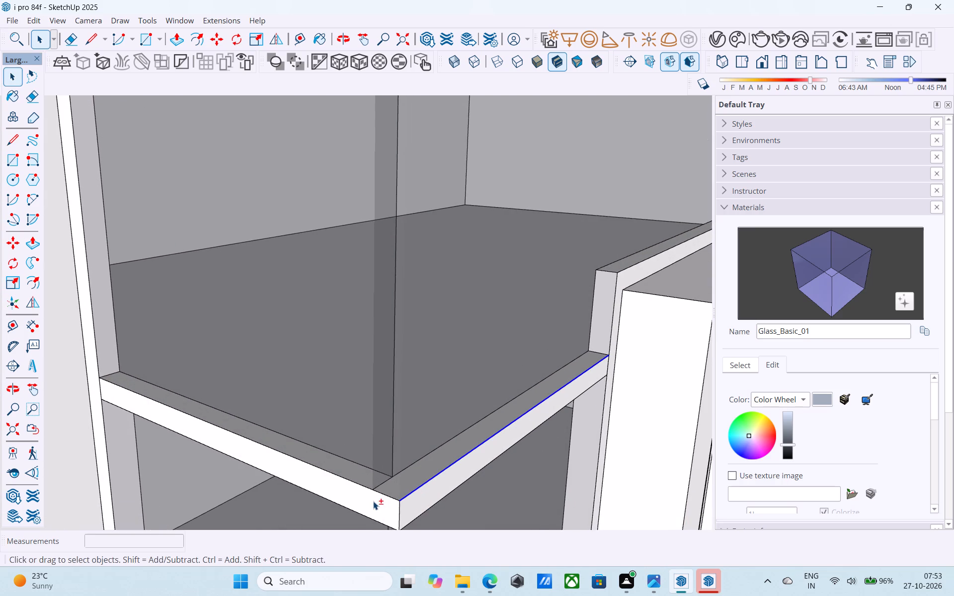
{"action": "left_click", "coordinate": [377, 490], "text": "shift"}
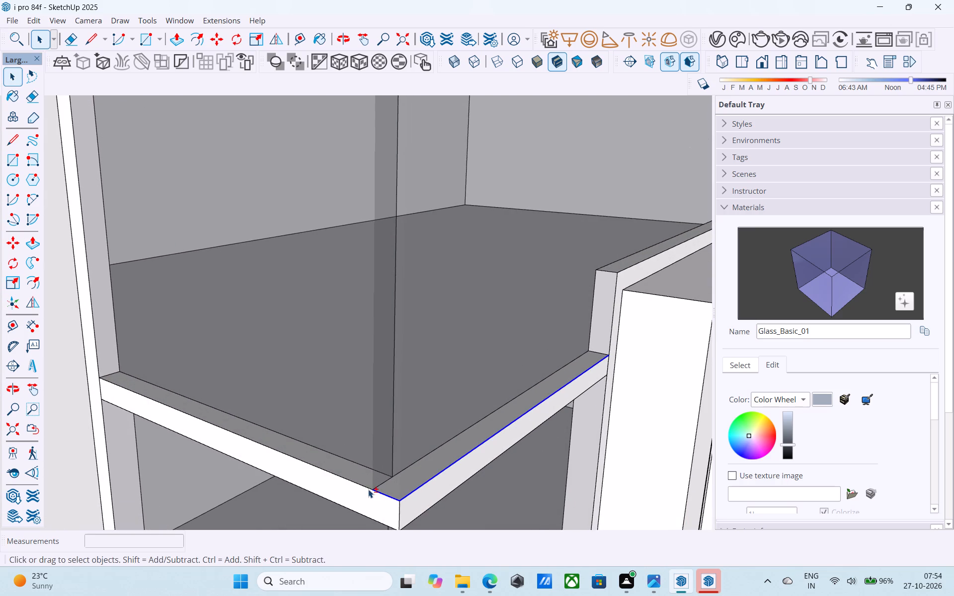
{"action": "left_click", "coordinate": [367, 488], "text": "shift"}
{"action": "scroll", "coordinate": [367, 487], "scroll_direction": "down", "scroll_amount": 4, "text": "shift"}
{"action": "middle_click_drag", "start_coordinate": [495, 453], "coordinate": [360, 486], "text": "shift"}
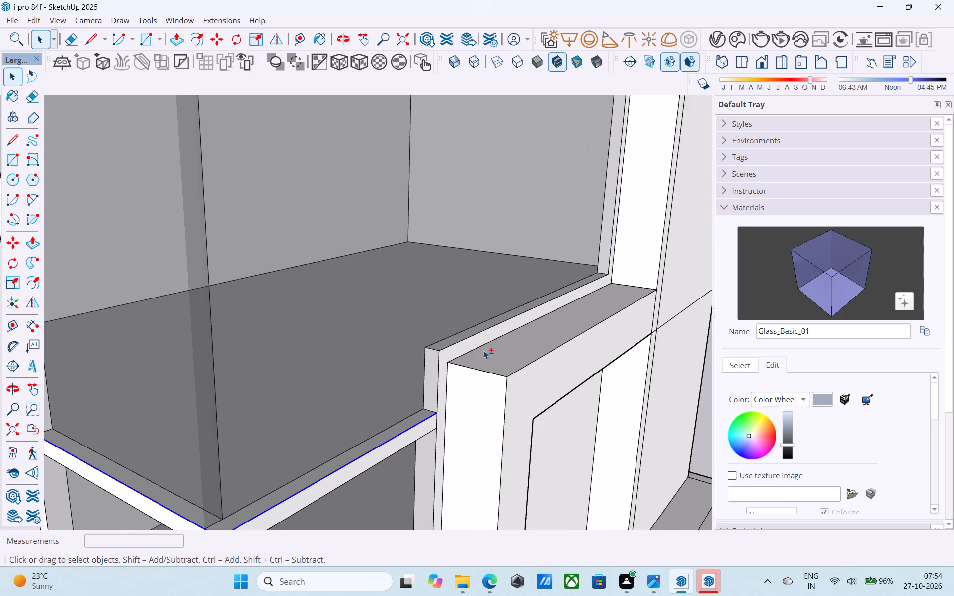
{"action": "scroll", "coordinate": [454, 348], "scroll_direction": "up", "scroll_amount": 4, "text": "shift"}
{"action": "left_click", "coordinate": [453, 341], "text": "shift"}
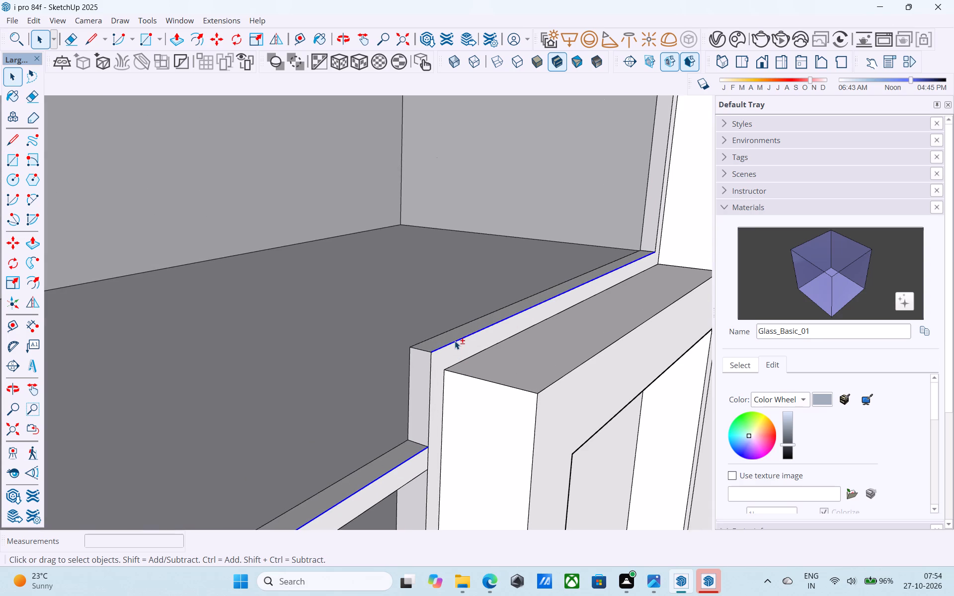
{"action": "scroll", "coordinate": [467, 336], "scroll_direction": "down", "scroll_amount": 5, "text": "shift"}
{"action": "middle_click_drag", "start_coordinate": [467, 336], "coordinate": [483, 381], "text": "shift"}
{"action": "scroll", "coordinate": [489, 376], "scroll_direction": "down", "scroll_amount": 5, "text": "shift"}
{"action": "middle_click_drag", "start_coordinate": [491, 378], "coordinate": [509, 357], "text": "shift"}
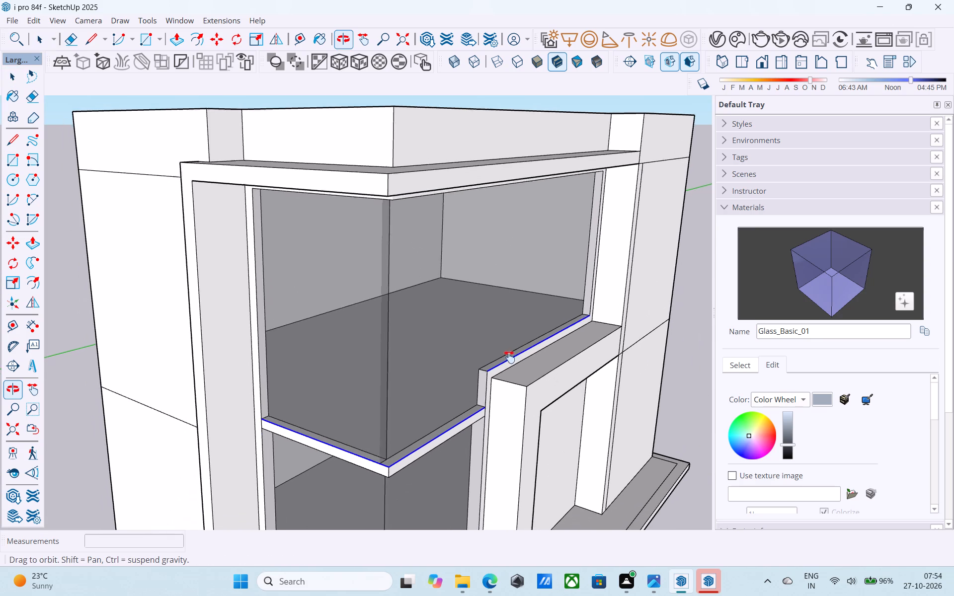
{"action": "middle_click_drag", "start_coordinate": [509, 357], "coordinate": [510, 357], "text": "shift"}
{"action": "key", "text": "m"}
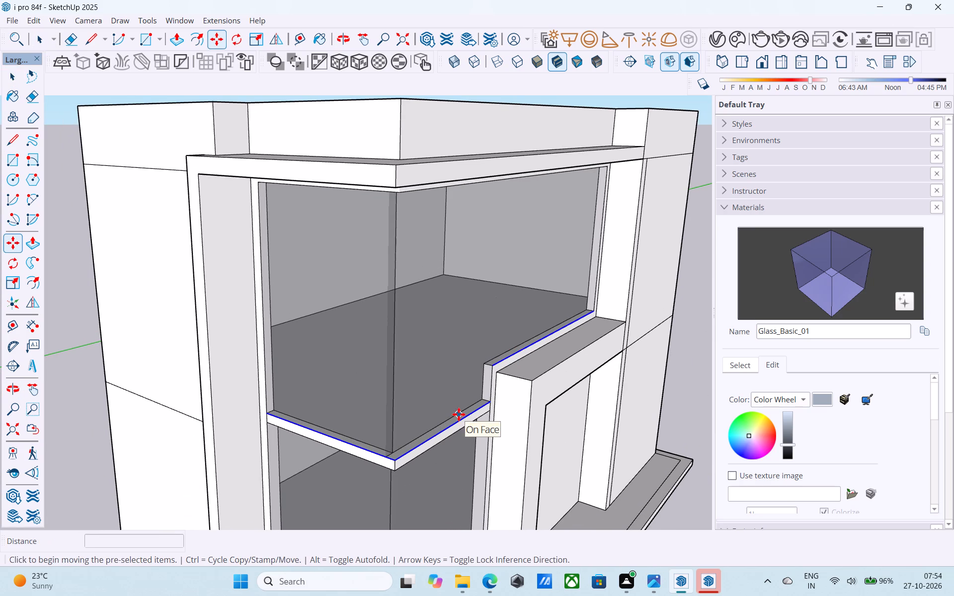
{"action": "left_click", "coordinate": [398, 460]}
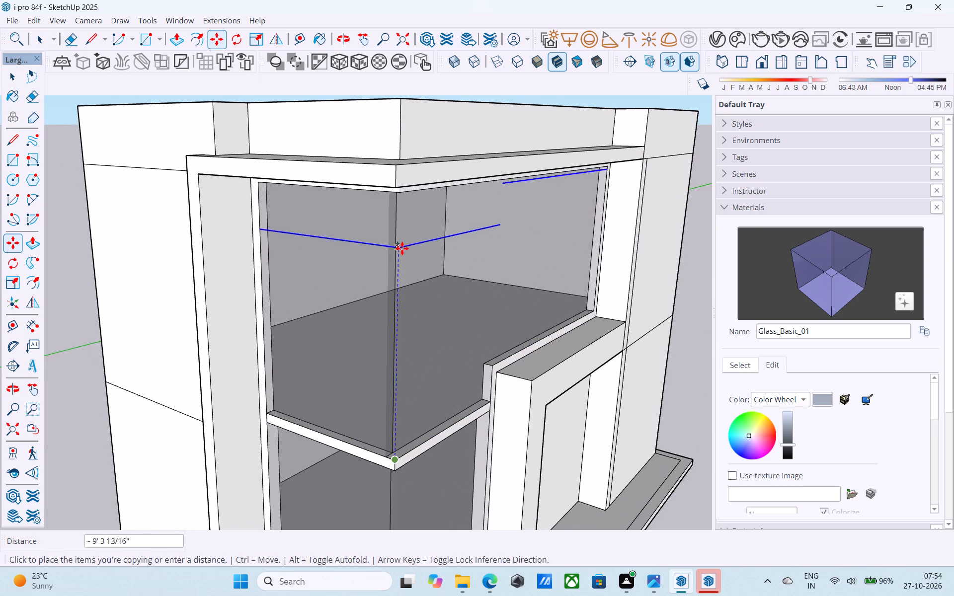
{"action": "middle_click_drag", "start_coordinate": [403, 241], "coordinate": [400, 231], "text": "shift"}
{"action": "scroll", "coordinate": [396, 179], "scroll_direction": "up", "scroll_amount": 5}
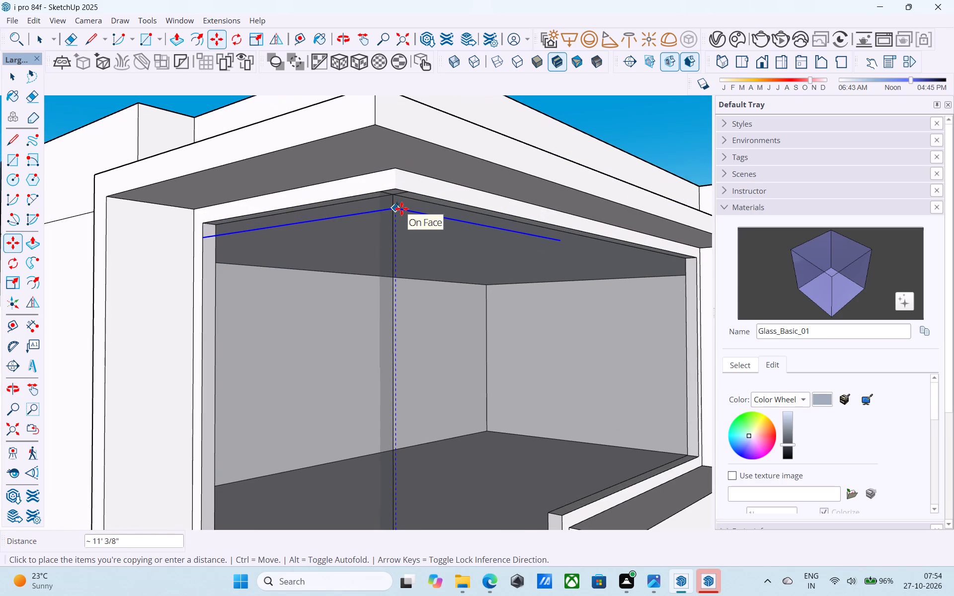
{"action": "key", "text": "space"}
Copy the upper glazing opening's top edges 11' 6" down to the slab corner and divide the distance into 6 equal spaces.
{"action": "middle_click_drag", "start_coordinate": [402, 203], "coordinate": [404, 209]}
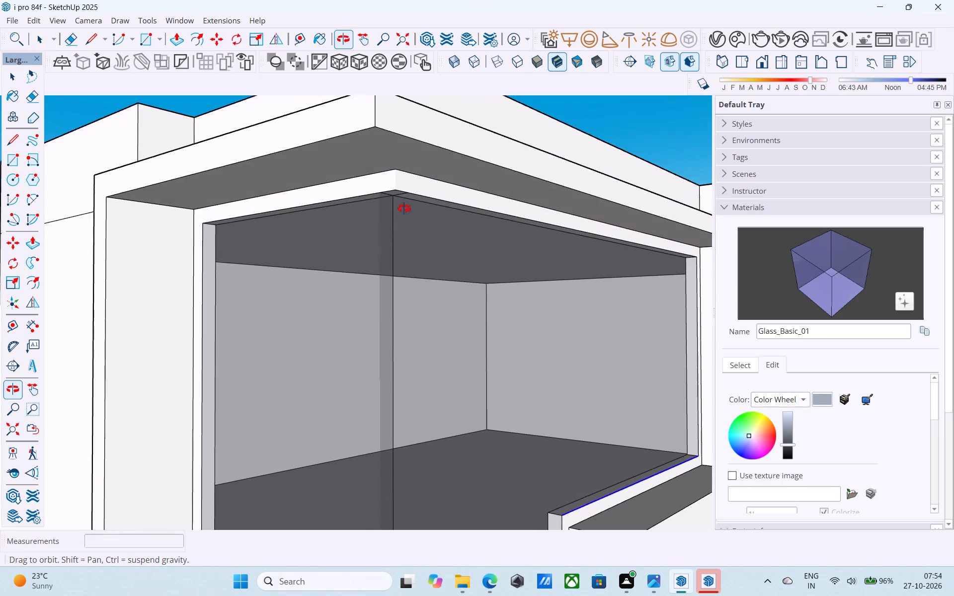
{"action": "middle_click_drag", "start_coordinate": [404, 209], "coordinate": [407, 222]}
{"action": "scroll", "coordinate": [382, 220], "scroll_direction": "up", "scroll_amount": 9}
{"action": "left_click", "coordinate": [383, 201]}
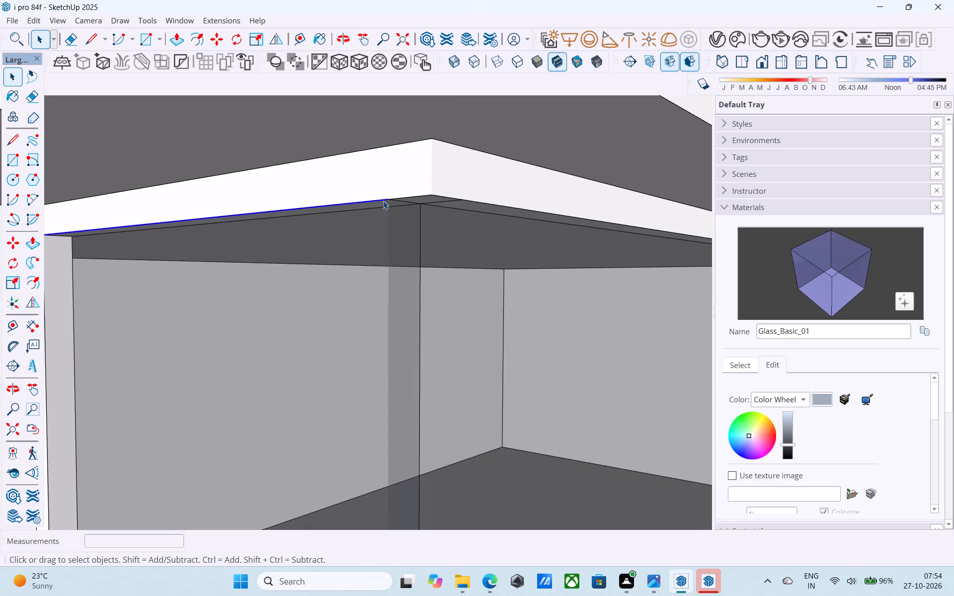
{"action": "left_click", "coordinate": [402, 197], "text": "shift"}
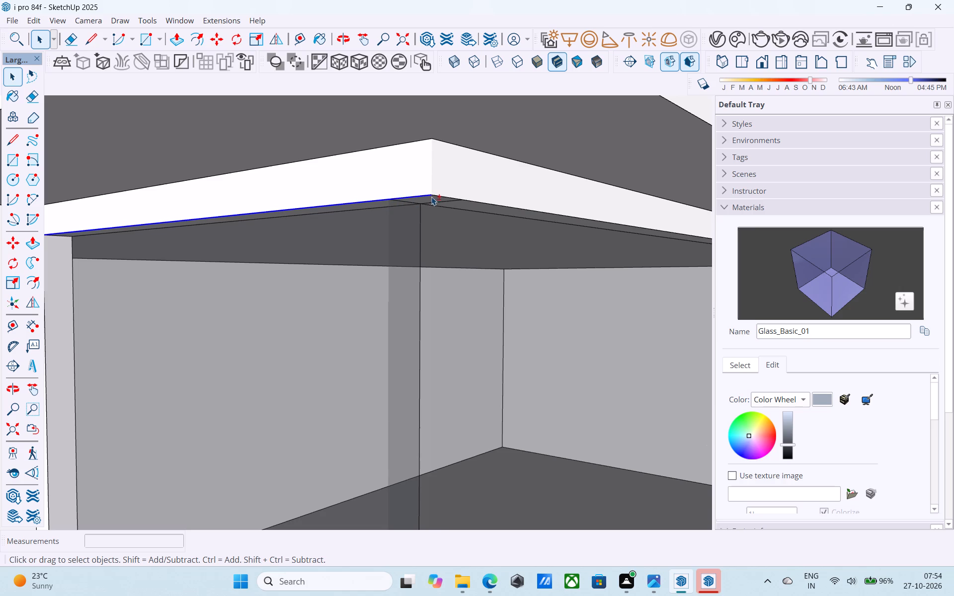
{"action": "left_click", "coordinate": [443, 194], "text": "shift"}
{"action": "left_click", "coordinate": [466, 183], "text": "shift"}
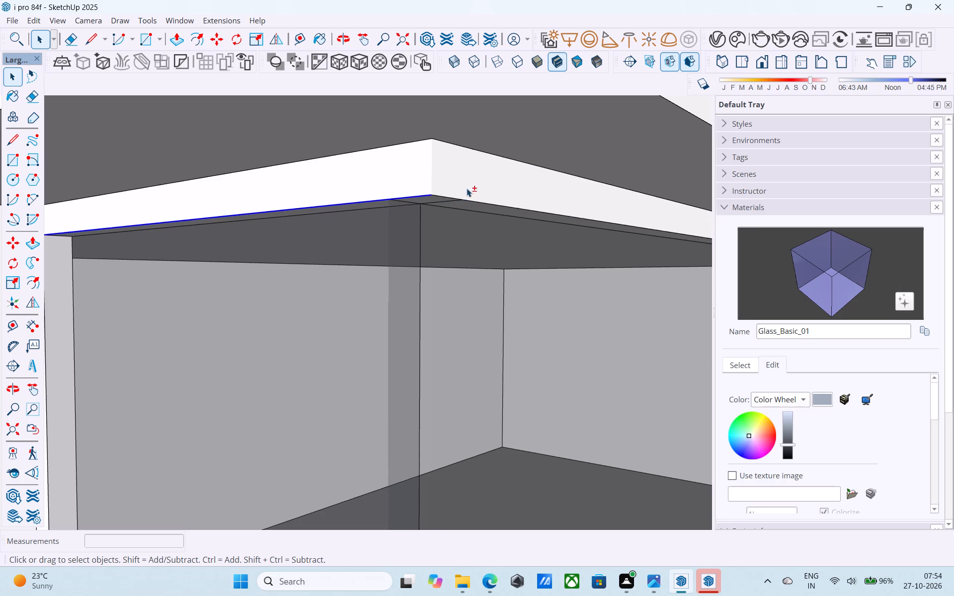
{"action": "left_click", "coordinate": [466, 200], "text": "shift"}
{"action": "left_click", "coordinate": [448, 197], "text": "shift"}
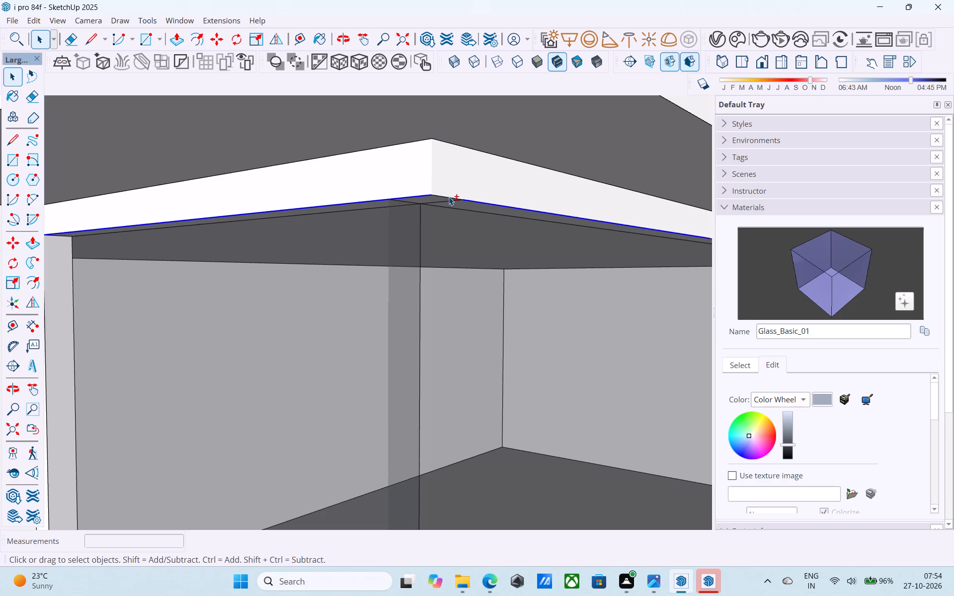
{"action": "scroll", "coordinate": [444, 199], "scroll_direction": "down", "scroll_amount": 12, "text": "shift"}
{"action": "middle_click_drag", "start_coordinate": [567, 230], "coordinate": [422, 228], "text": "shift"}
{"action": "scroll", "coordinate": [443, 228], "scroll_direction": "up", "scroll_amount": 5, "text": "shift"}
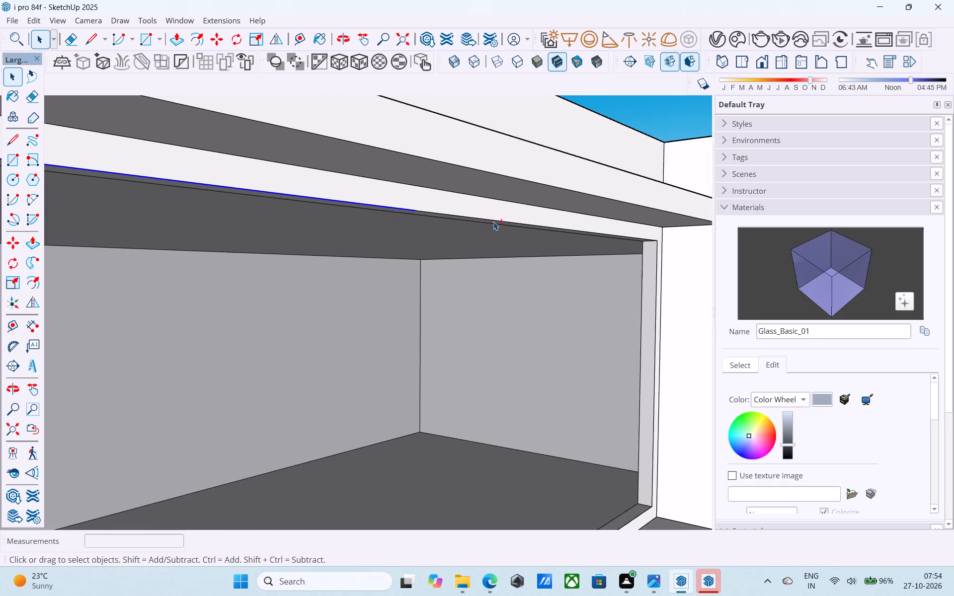
{"action": "scroll", "coordinate": [499, 221], "scroll_direction": "up", "scroll_amount": 3, "text": "shift"}
{"action": "left_click", "coordinate": [504, 222], "text": "shift"}
{"action": "scroll", "coordinate": [504, 222], "scroll_direction": "down", "scroll_amount": 4, "text": "shift"}
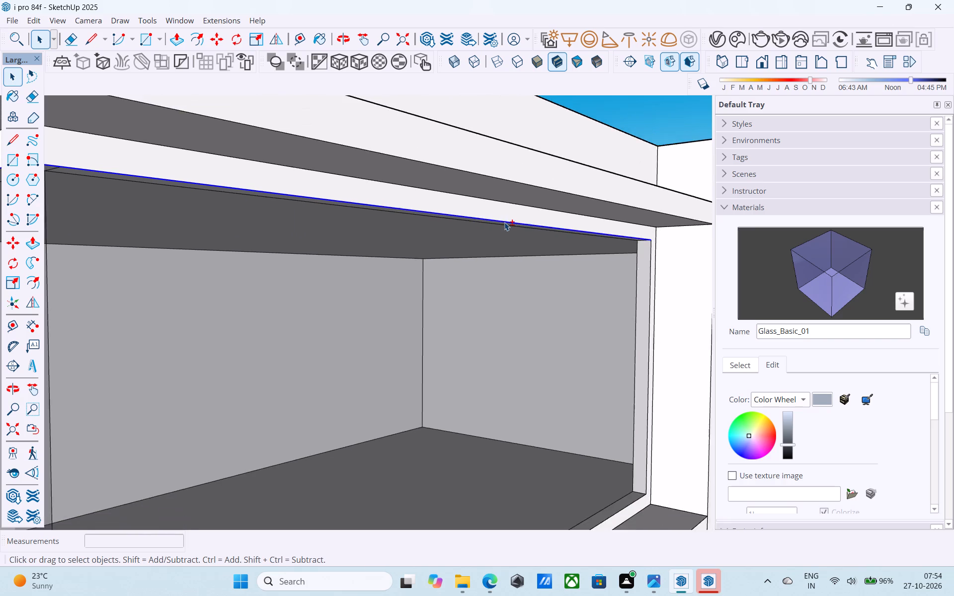
{"action": "scroll", "coordinate": [504, 222], "scroll_direction": "down", "scroll_amount": 9, "text": "shift"}
{"action": "middle_click_drag", "start_coordinate": [466, 218], "coordinate": [520, 201], "text": "shift"}
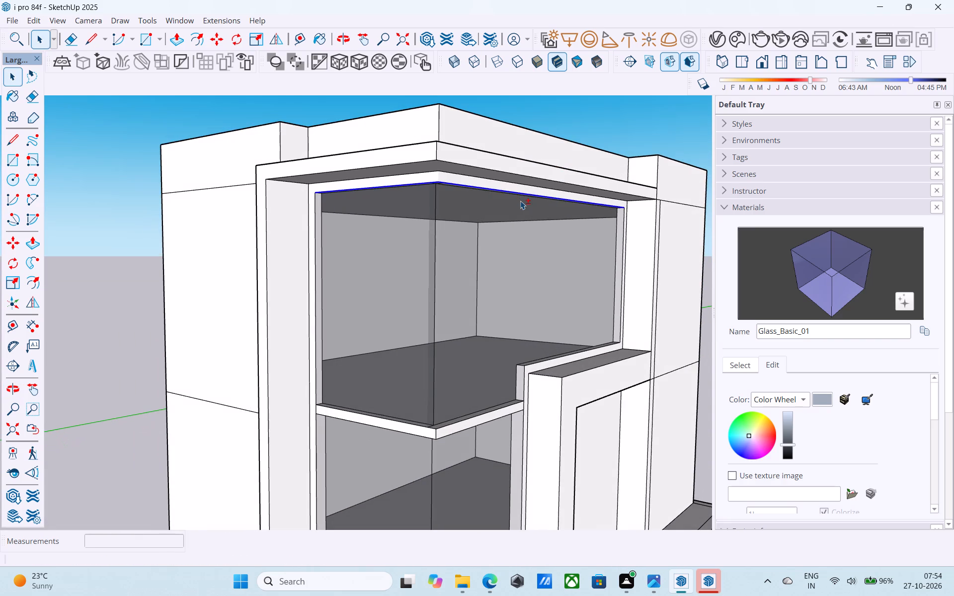
{"action": "key", "text": "m"}
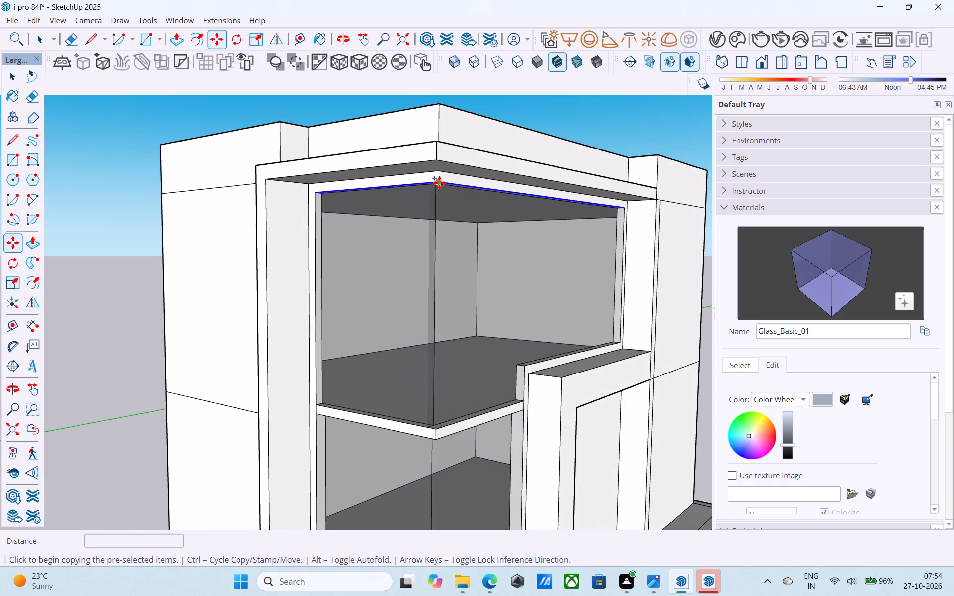
{"action": "left_click", "coordinate": [439, 183]}
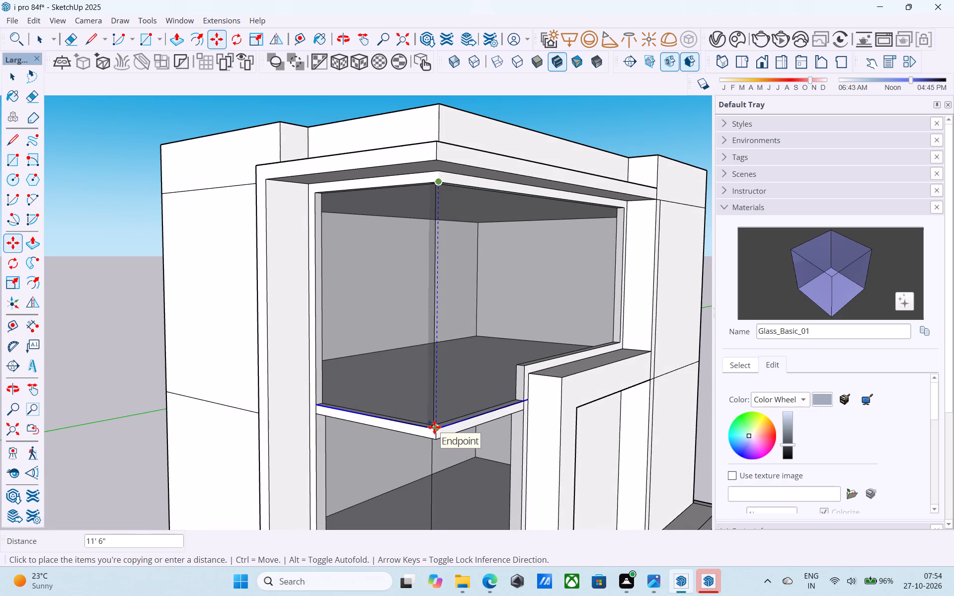
{"action": "left_click", "coordinate": [434, 427]}
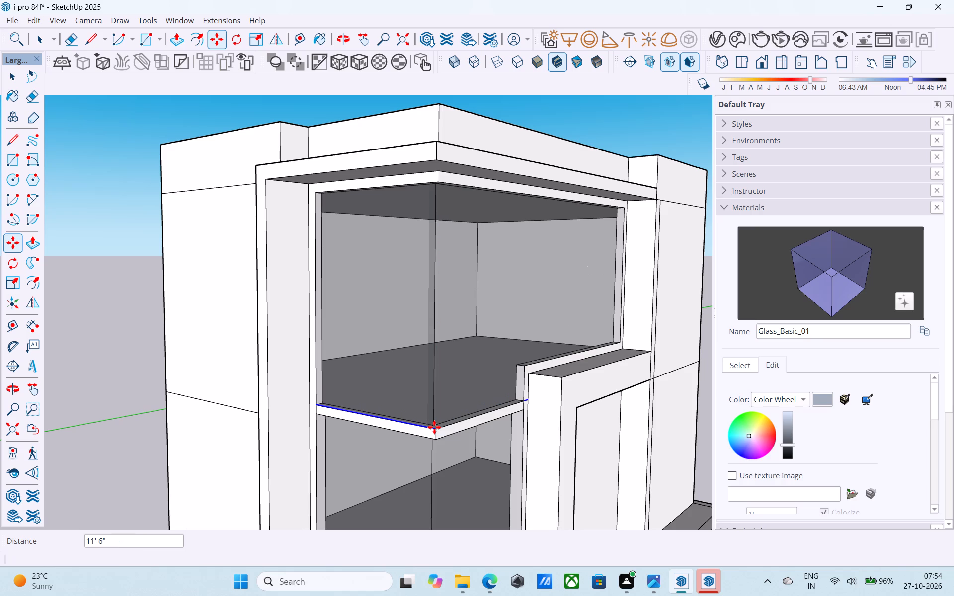
{"action": "key", "text": "asterisk"}
{"action": "key", "text": "BackSpace"}
{"action": "key", "text": "slash"}
{"action": "key", "text": "6"}
{"action": "key", "text": "Return"}
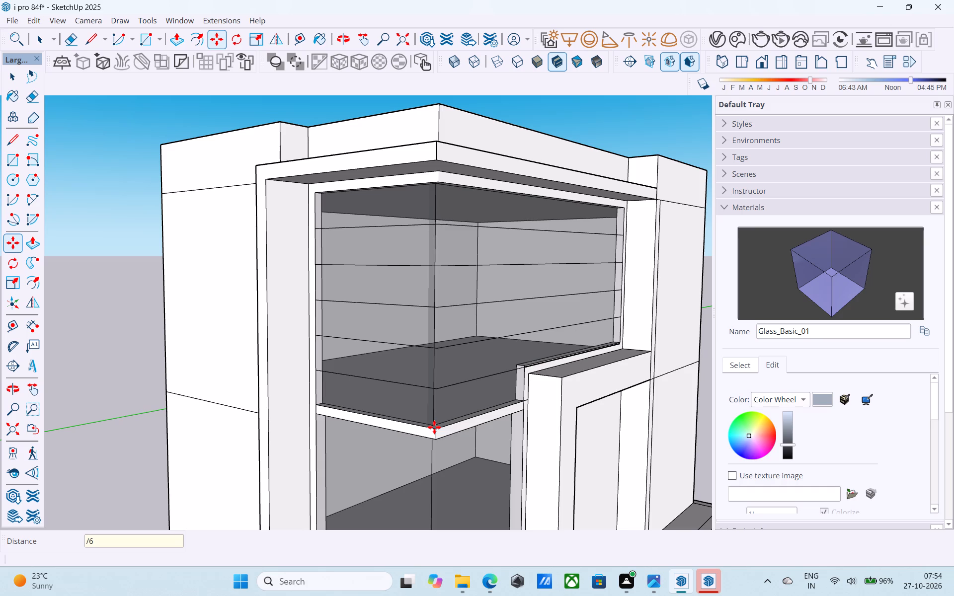
Copy the slab's lower outer edges 11' 6" down to the ground-floor sill corner and divide the distance into 6 equal spaces.
{"action": "scroll", "coordinate": [451, 413], "scroll_direction": "down", "scroll_amount": 9}
{"action": "middle_click_drag", "start_coordinate": [440, 424], "coordinate": [443, 340]}
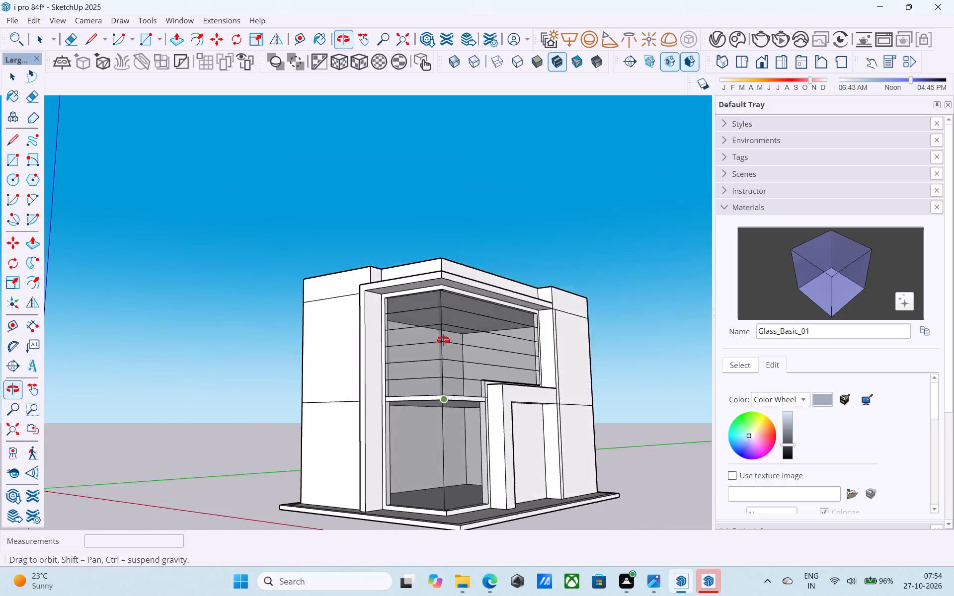
{"action": "middle_click_drag", "start_coordinate": [443, 340], "coordinate": [437, 294]}
{"action": "scroll", "coordinate": [434, 380], "scroll_direction": "up", "scroll_amount": 15}
{"action": "key", "text": "space"}
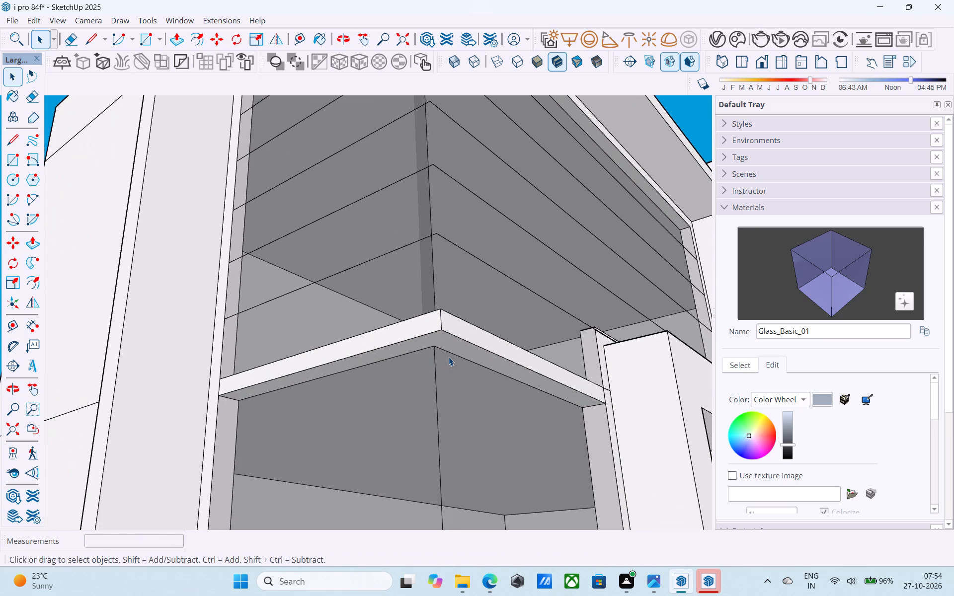
{"action": "left_click", "coordinate": [449, 354]}
{"action": "left_click", "coordinate": [431, 352]}
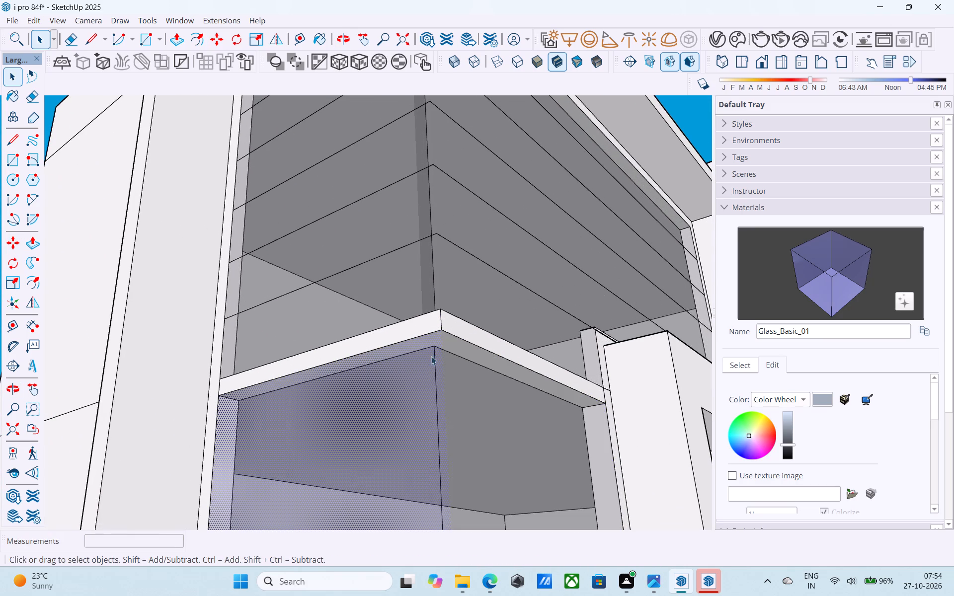
{"action": "scroll", "coordinate": [438, 368], "scroll_direction": "down", "scroll_amount": 5}
{"action": "scroll", "coordinate": [456, 357], "scroll_direction": "up", "scroll_amount": 3}
{"action": "left_click", "coordinate": [457, 348]}
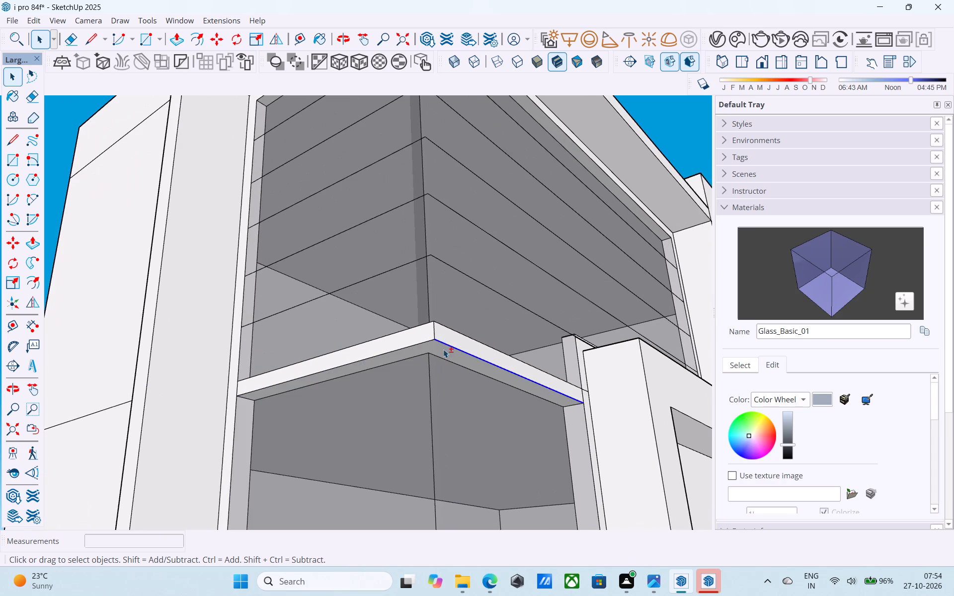
{"action": "left_click", "coordinate": [426, 343], "text": "shift"}
{"action": "scroll", "coordinate": [428, 343], "scroll_direction": "down", "scroll_amount": 5, "text": "shift"}
{"action": "middle_click_drag", "start_coordinate": [428, 343], "coordinate": [427, 357]}
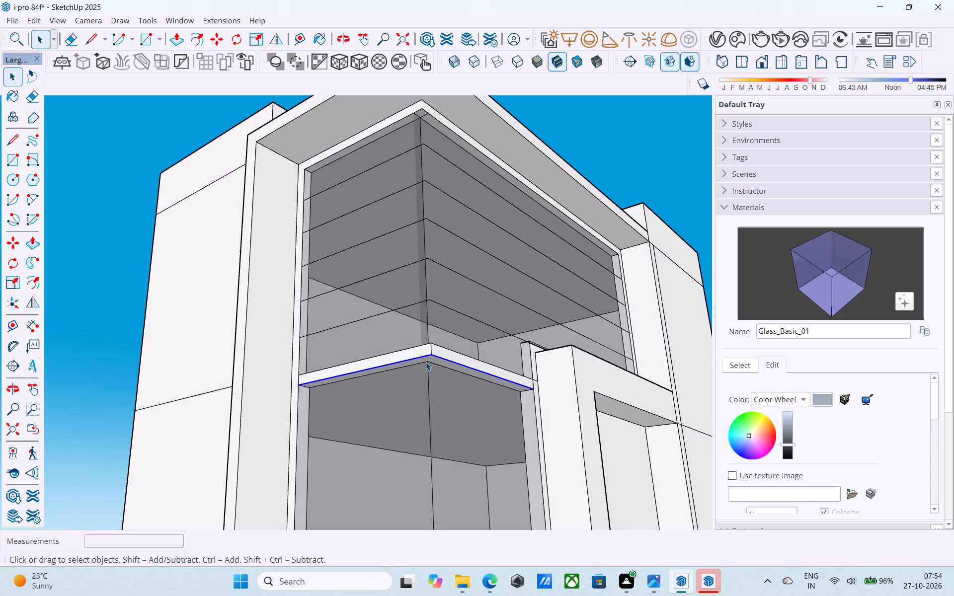
{"action": "key", "text": "m"}
{"action": "left_click", "coordinate": [433, 354]}
{"action": "scroll", "coordinate": [447, 429], "scroll_direction": "down", "scroll_amount": 3}
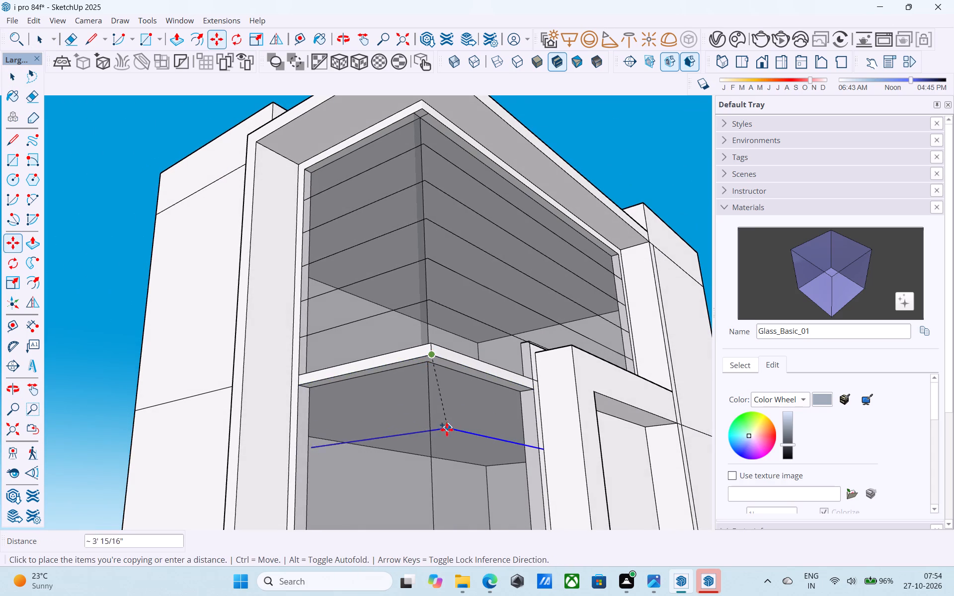
{"action": "scroll", "coordinate": [447, 430], "scroll_direction": "down", "scroll_amount": 2}
{"action": "middle_click_drag", "start_coordinate": [446, 432], "coordinate": [450, 495], "text": "shift"}
{"action": "middle_click_drag", "start_coordinate": [445, 504], "coordinate": [444, 372], "text": "shift"}
{"action": "scroll", "coordinate": [424, 406], "scroll_direction": "up", "scroll_amount": 7}
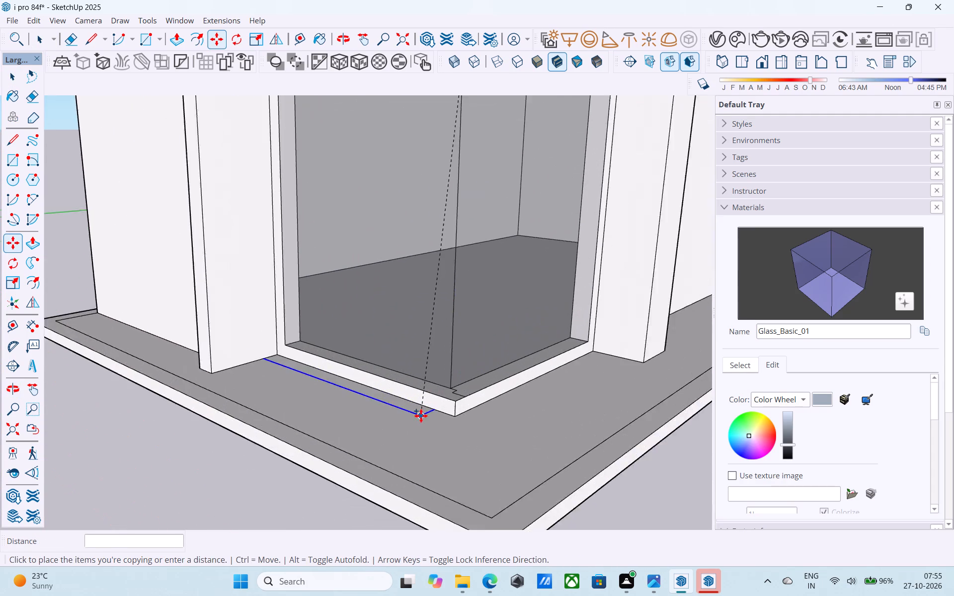
{"action": "scroll", "coordinate": [421, 416], "scroll_direction": "up", "scroll_amount": 9}
{"action": "left_click", "coordinate": [470, 399]}
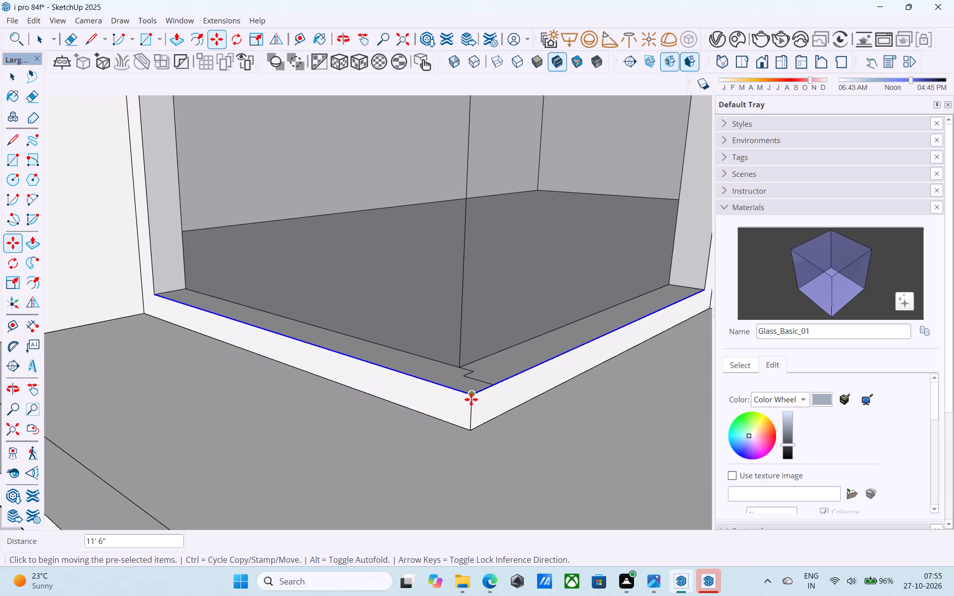
{"action": "type", "text": "/6"}
{"action": "key", "text": "Return"}
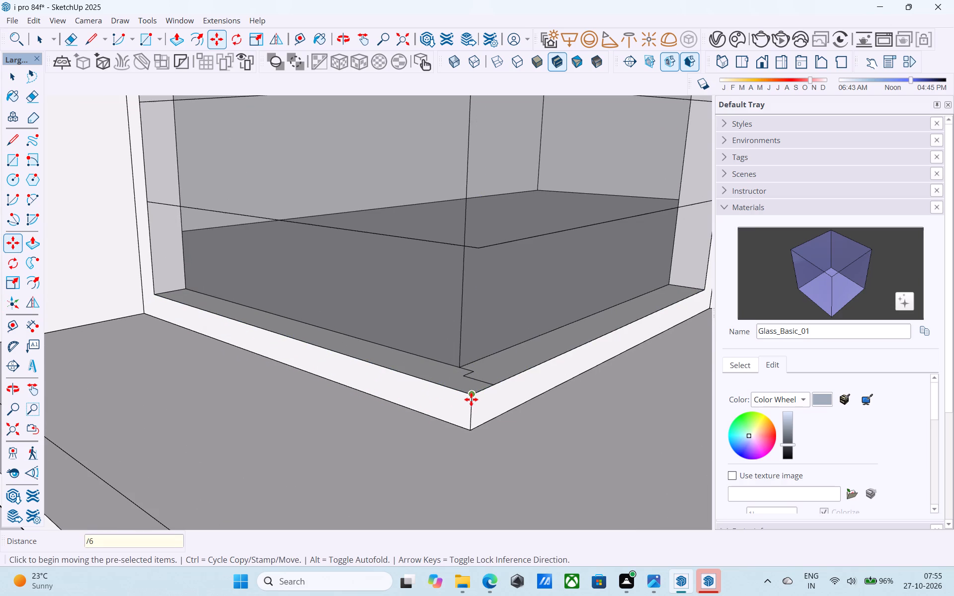
{"action": "scroll", "coordinate": [465, 501], "scroll_direction": "down", "scroll_amount": 14}
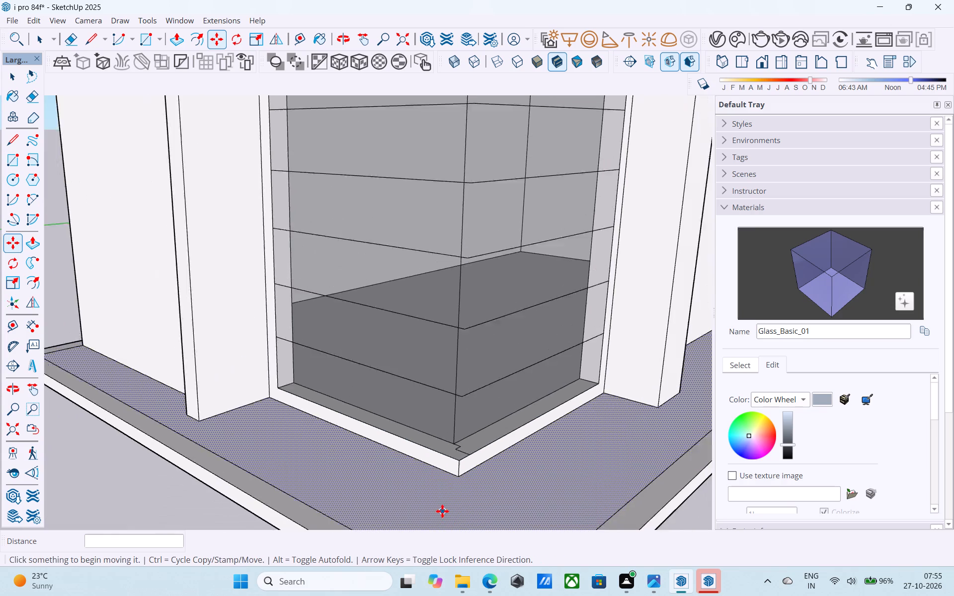
Examine the horizontal division lines on both floors' corner glazing from several angles.
{"action": "scroll", "coordinate": [442, 511], "scroll_direction": "down", "scroll_amount": 7}
{"action": "middle_click_drag", "start_coordinate": [436, 496], "coordinate": [374, 462]}
{"action": "scroll", "coordinate": [372, 461], "scroll_direction": "down", "scroll_amount": 6}
{"action": "middle_click_drag", "start_coordinate": [456, 450], "coordinate": [429, 431]}
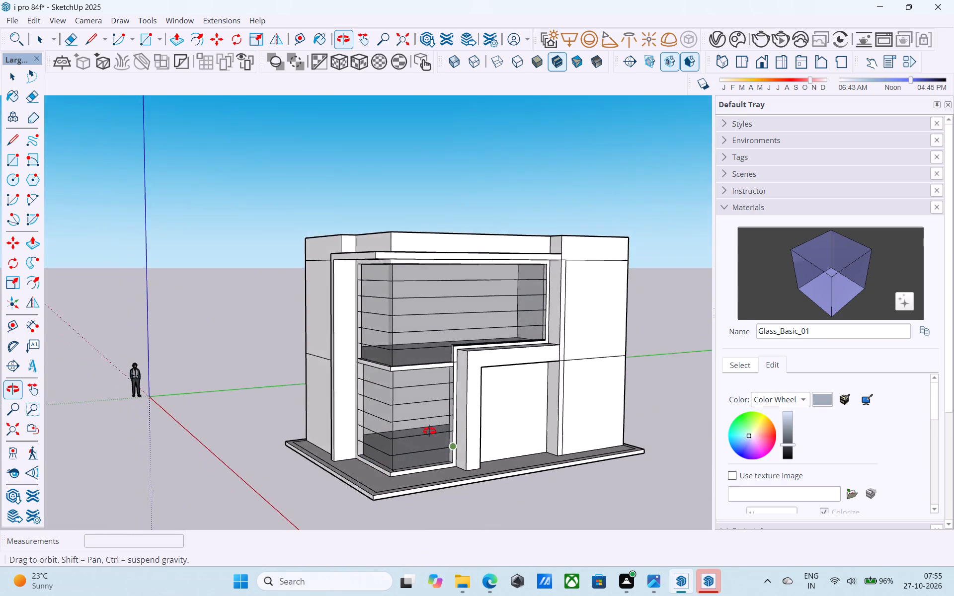
{"action": "middle_click_drag", "start_coordinate": [429, 431], "coordinate": [393, 412]}
{"action": "scroll", "coordinate": [421, 314], "scroll_direction": "up", "scroll_amount": 1}
{"action": "middle_click_drag", "start_coordinate": [430, 309], "coordinate": [486, 270]}
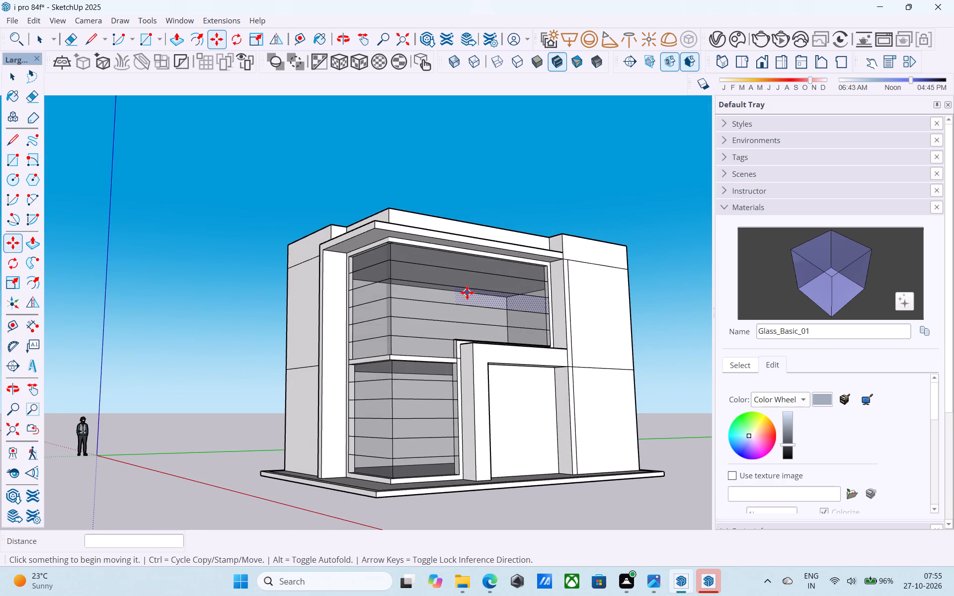
{"action": "middle_click_drag", "start_coordinate": [467, 293], "coordinate": [529, 302]}
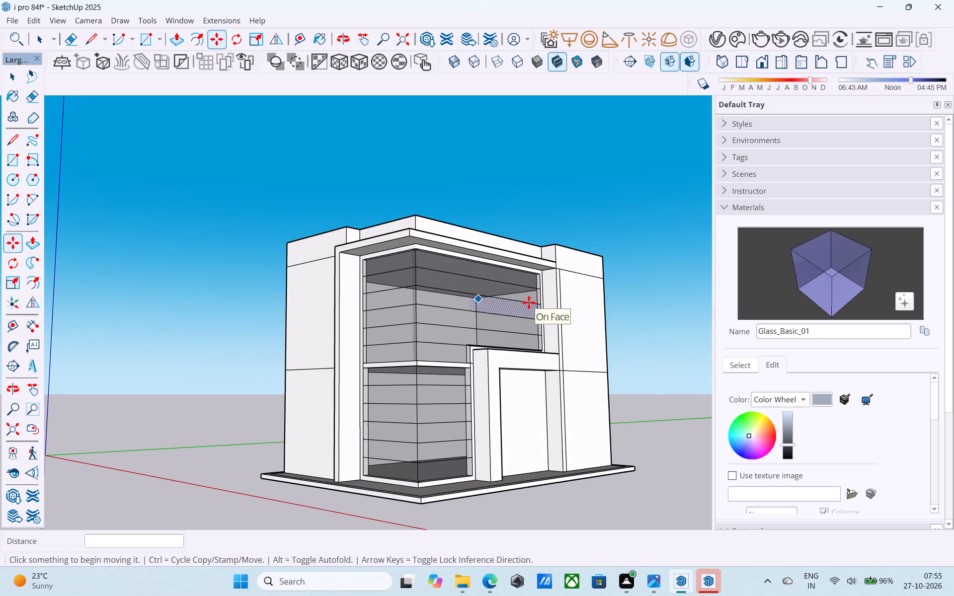
{"action": "middle_click_drag", "start_coordinate": [529, 302], "coordinate": [413, 325]}
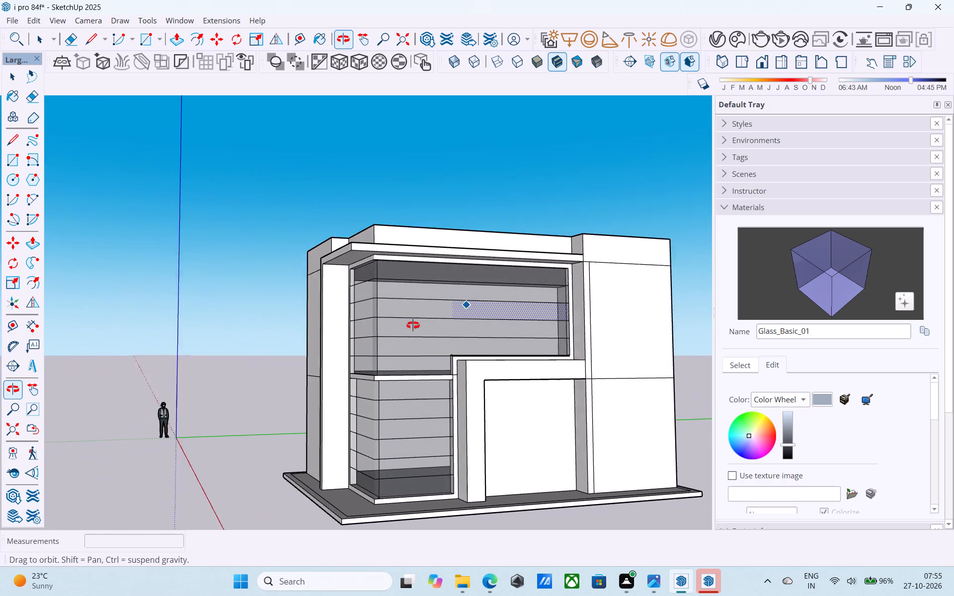
{"action": "middle_click_drag", "start_coordinate": [413, 325], "coordinate": [399, 328]}
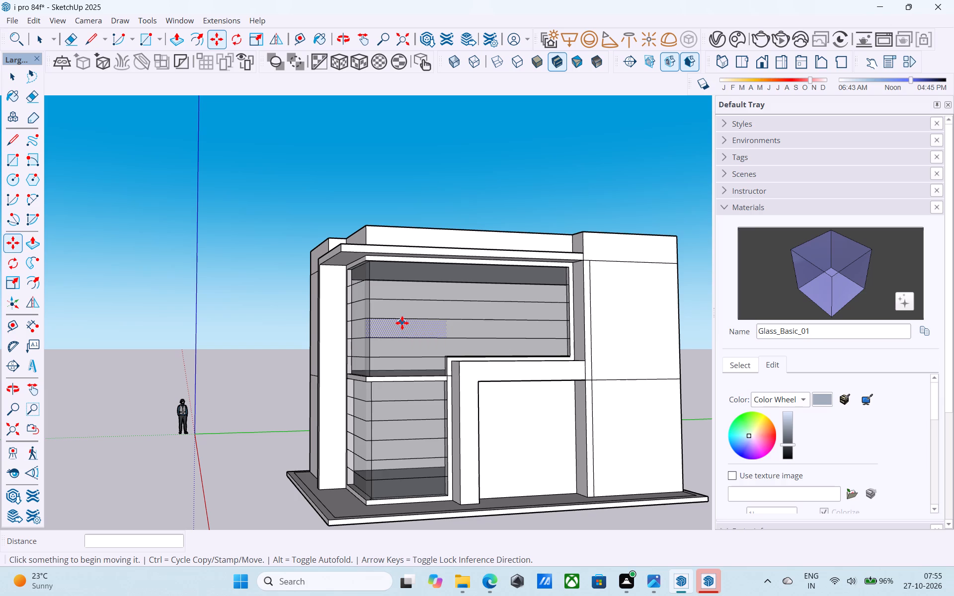
{"action": "scroll", "coordinate": [402, 322], "scroll_direction": "up", "scroll_amount": 1}
{"action": "scroll", "coordinate": [402, 322], "scroll_direction": "down", "scroll_amount": 2}
{"action": "middle_click_drag", "start_coordinate": [402, 322], "coordinate": [472, 245]}
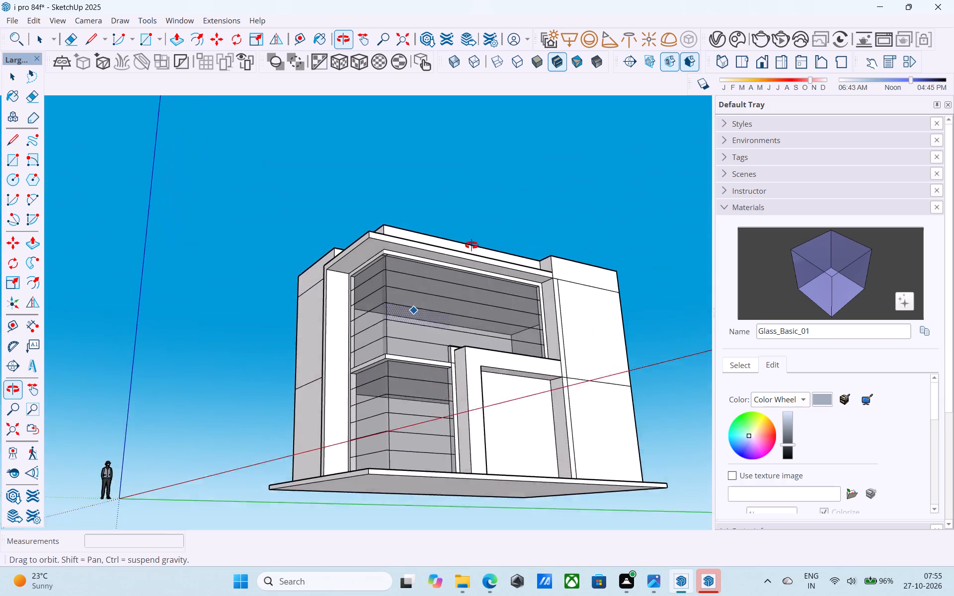
{"action": "middle_click_drag", "start_coordinate": [472, 245], "coordinate": [569, 227]}
Copy the upper glazing's vertical jamb edge on the short side 8' to the outer corner and divide the distance into 4 equal spaces.
{"action": "scroll", "coordinate": [439, 302], "scroll_direction": "up", "scroll_amount": 3}
{"action": "middle_click_drag", "start_coordinate": [405, 314], "coordinate": [405, 378]}
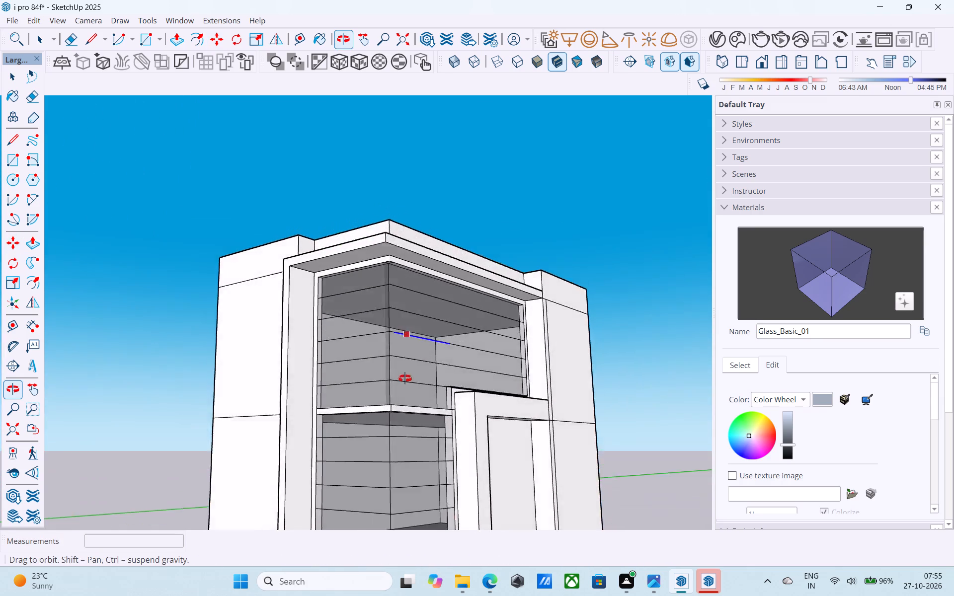
{"action": "middle_click_drag", "start_coordinate": [405, 378], "coordinate": [412, 406]}
{"action": "middle_click_drag", "start_coordinate": [349, 367], "coordinate": [386, 378]}
{"action": "scroll", "coordinate": [348, 376], "scroll_direction": "up", "scroll_amount": 8}
{"action": "key", "text": "space"}
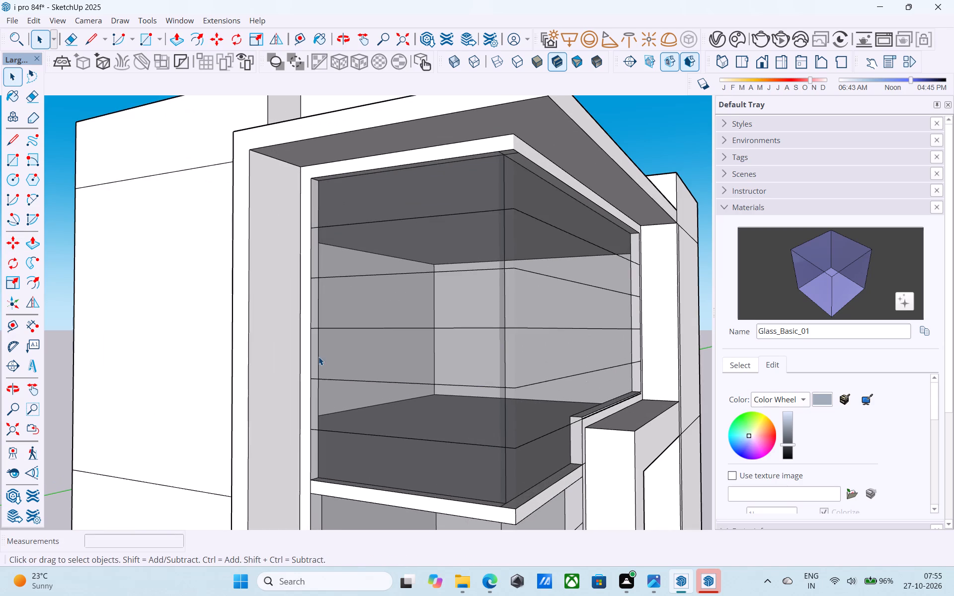
{"action": "left_click", "coordinate": [310, 354]}
{"action": "left_click", "coordinate": [310, 291], "text": "shift"}
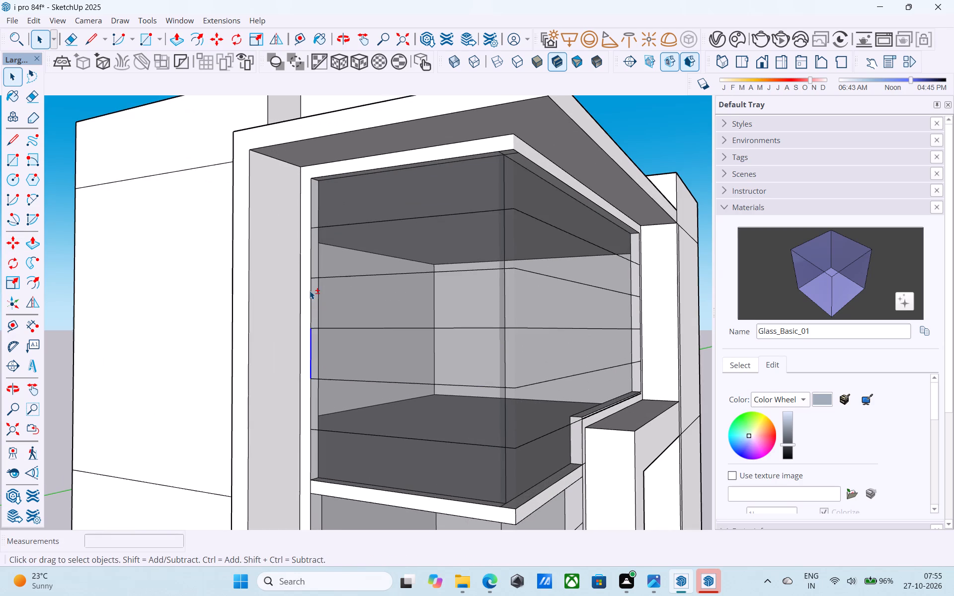
{"action": "left_click", "coordinate": [307, 250], "text": "shift"}
{"action": "left_click", "coordinate": [311, 250], "text": "shift"}
{"action": "left_click", "coordinate": [311, 204], "text": "shift"}
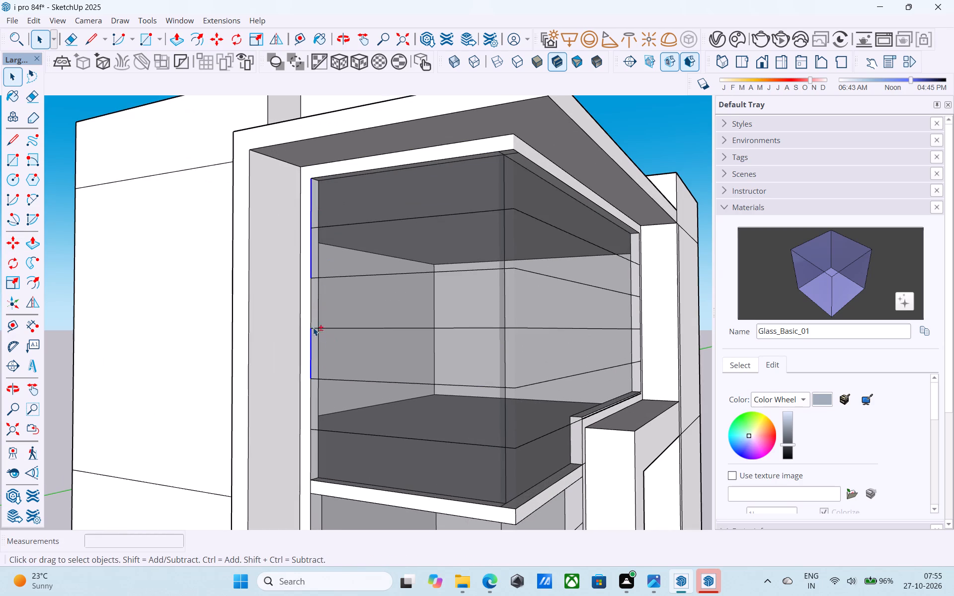
{"action": "left_click", "coordinate": [312, 322], "text": "shift"}
{"action": "middle_click_drag", "start_coordinate": [332, 372], "coordinate": [343, 254], "text": "shift"}
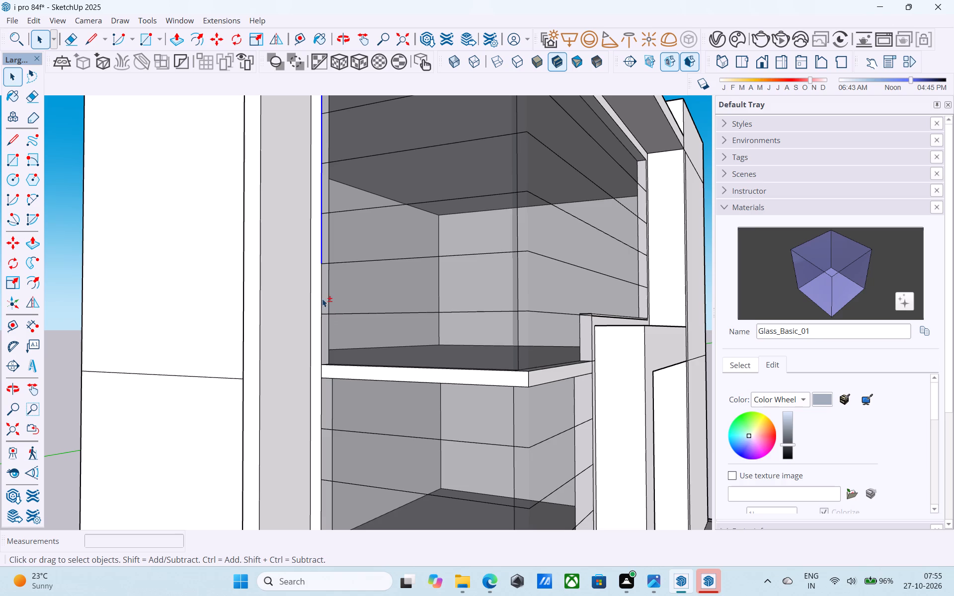
{"action": "left_click", "coordinate": [322, 298], "text": "shift"}
{"action": "left_click", "coordinate": [320, 339], "text": "shift"}
{"action": "scroll", "coordinate": [342, 301], "scroll_direction": "down", "scroll_amount": 5, "text": "shift"}
{"action": "middle_click_drag", "start_coordinate": [342, 302], "coordinate": [335, 346], "text": "shift"}
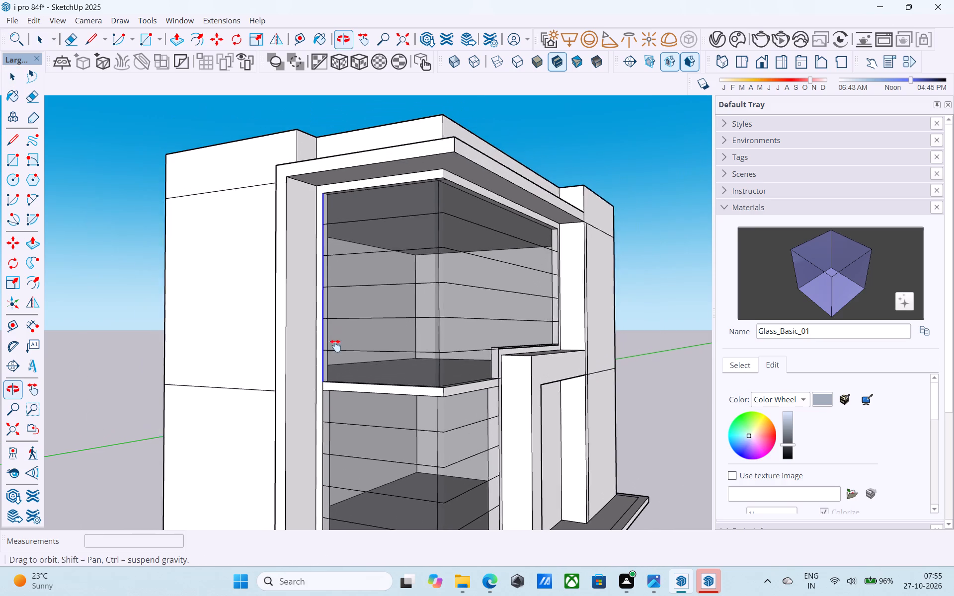
{"action": "middle_click_drag", "start_coordinate": [335, 346], "coordinate": [334, 349], "text": "shift"}
{"action": "key", "text": "m"}
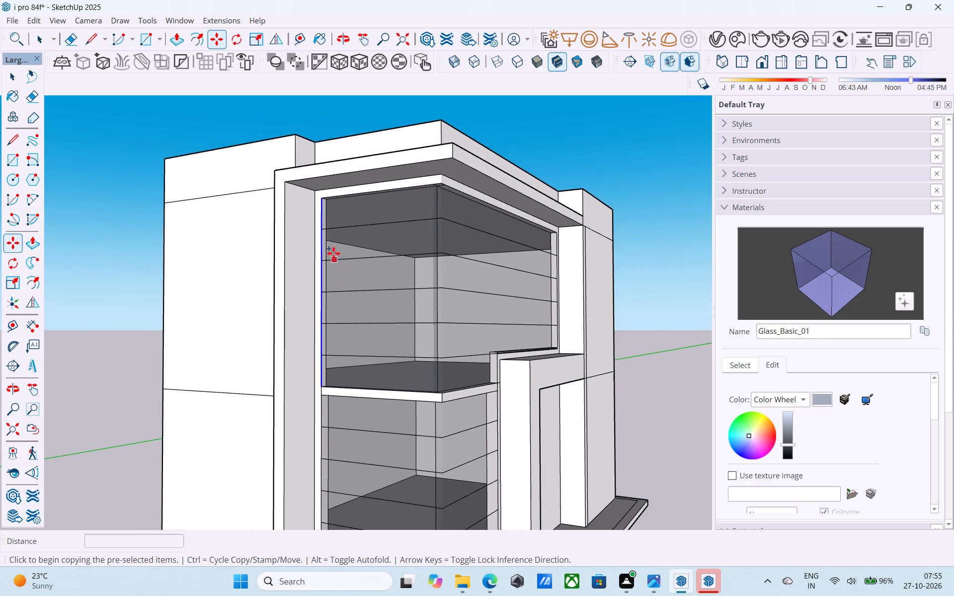
{"action": "left_click", "coordinate": [322, 201]}
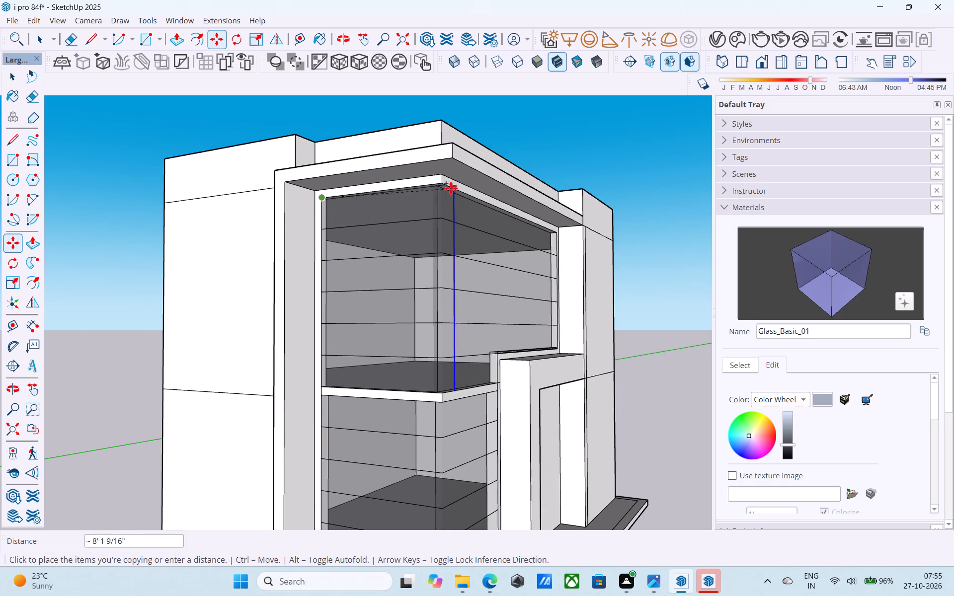
{"action": "scroll", "coordinate": [445, 185], "scroll_direction": "up", "scroll_amount": 12}
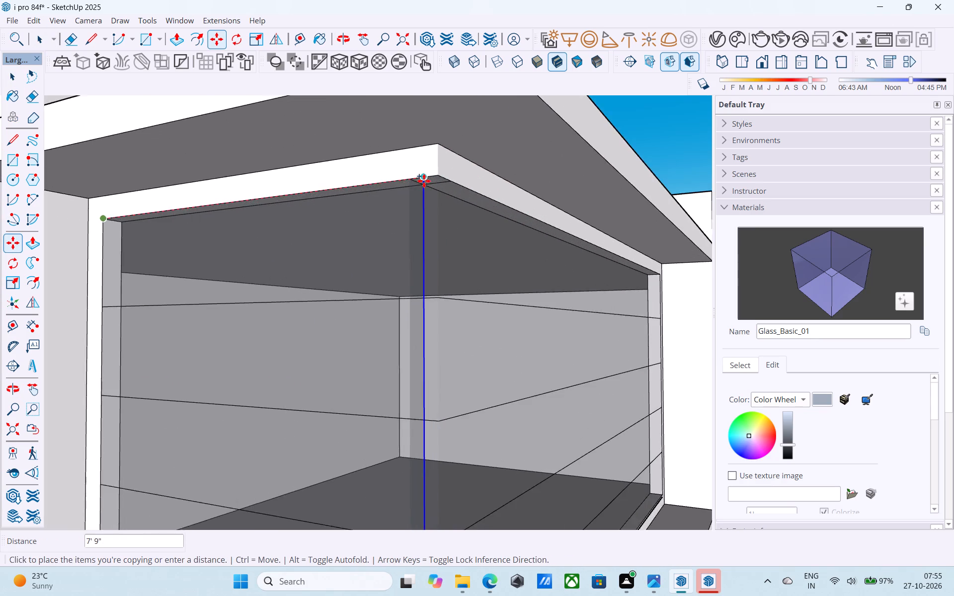
{"action": "scroll", "coordinate": [424, 181], "scroll_direction": "up", "scroll_amount": 3}
{"action": "left_click", "coordinate": [439, 174]}
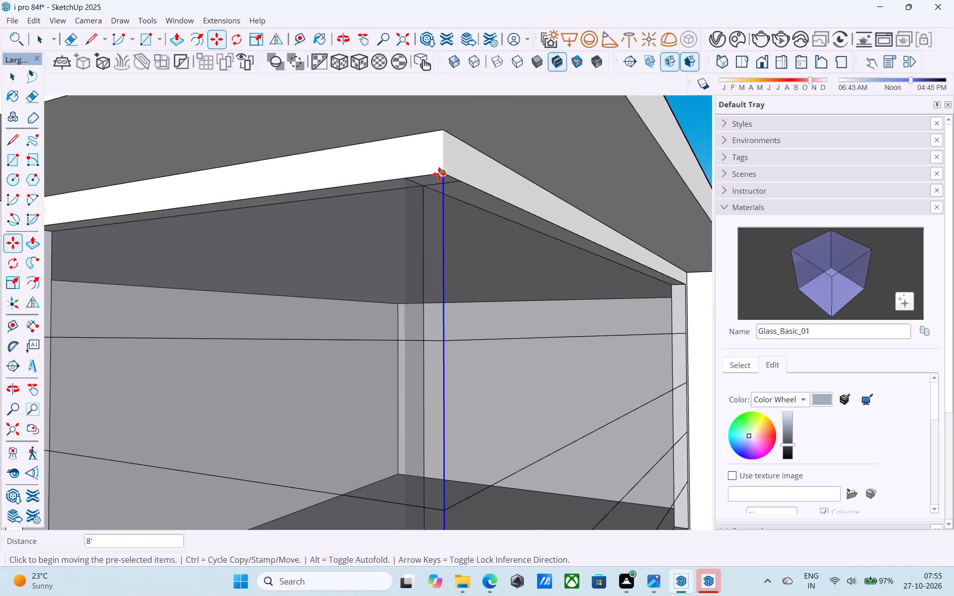
{"action": "key", "text": "slash"}
{"action": "key", "text": "4"}
{"action": "key", "text": "Return"}
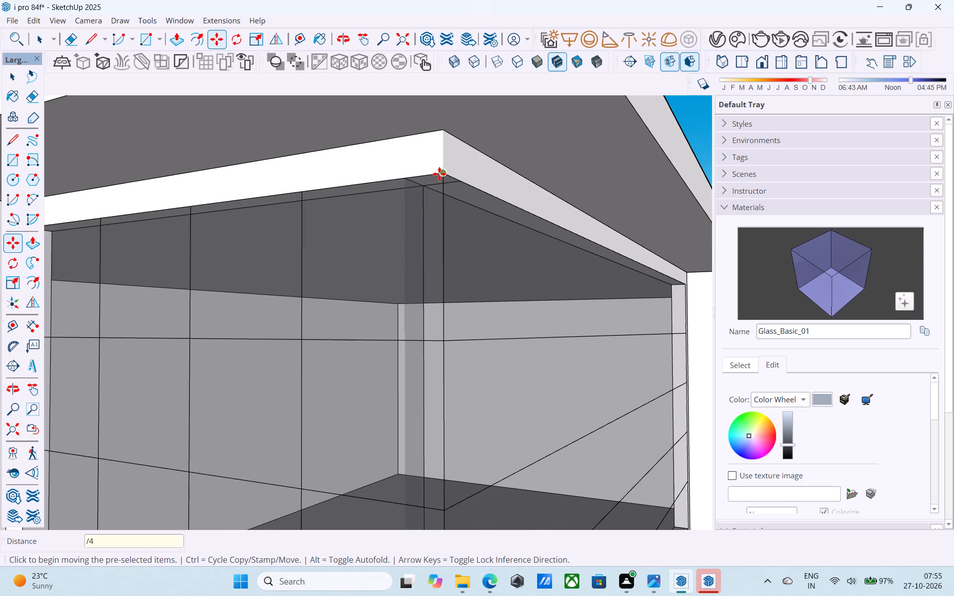
Copy the upper glazing's vertical jamb edge on the long side 22' 6" to the outer corner and divide the distance into 8 equal spaces.
{"action": "scroll", "coordinate": [432, 181], "scroll_direction": "down", "scroll_amount": 19}
{"action": "middle_click_drag", "start_coordinate": [433, 190], "coordinate": [300, 242]}
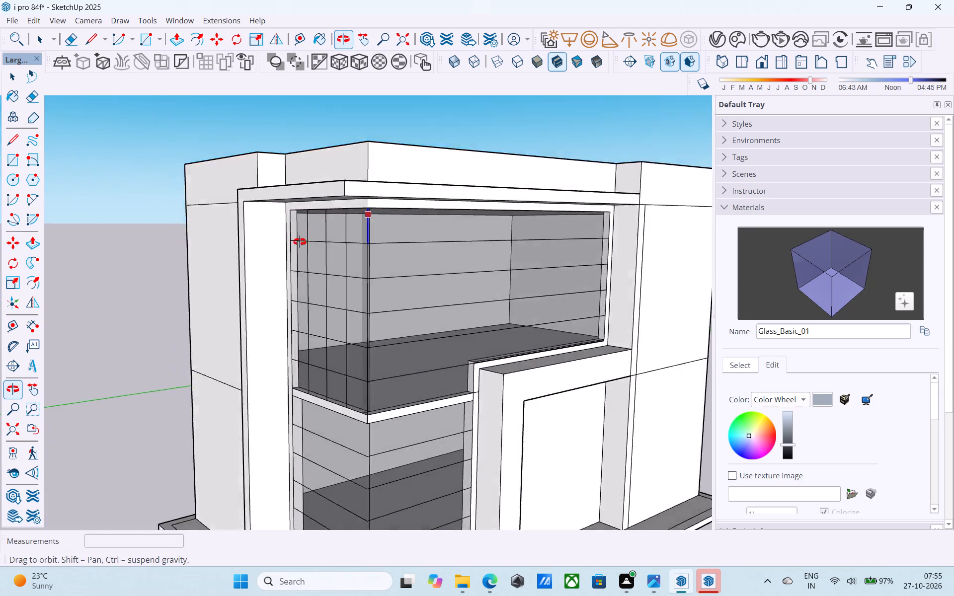
{"action": "middle_click_drag", "start_coordinate": [300, 242], "coordinate": [254, 263]}
{"action": "middle_click_drag", "start_coordinate": [368, 245], "coordinate": [461, 213]}
{"action": "scroll", "coordinate": [602, 226], "scroll_direction": "up", "scroll_amount": 5}
{"action": "key", "text": "space"}
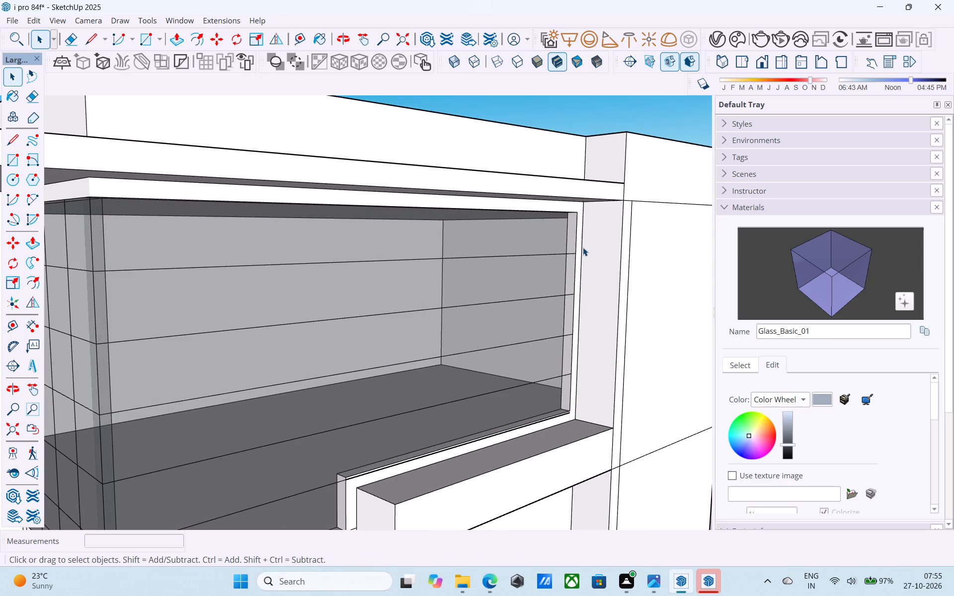
{"action": "middle_click_drag", "start_coordinate": [583, 247], "coordinate": [639, 214]}
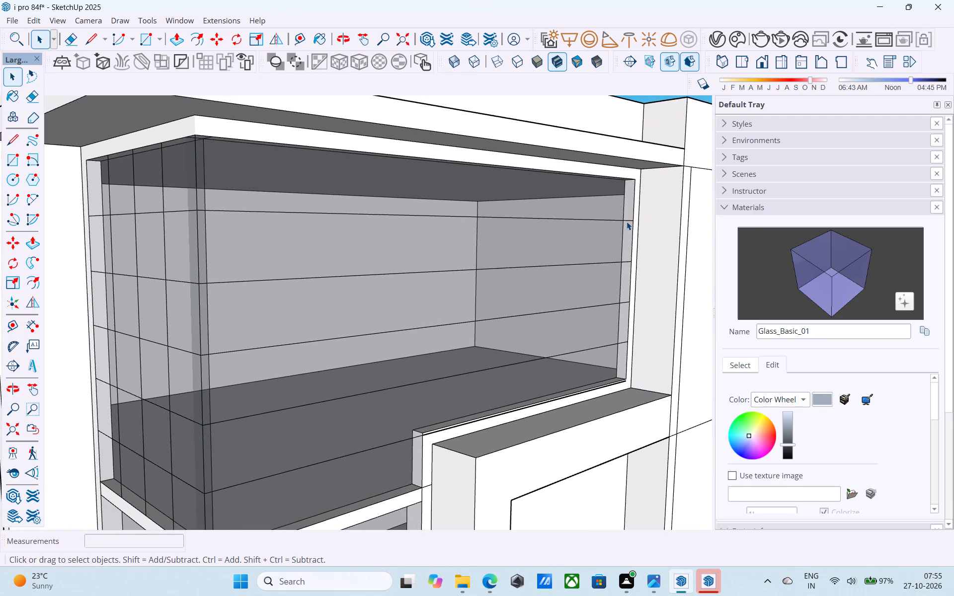
{"action": "left_click", "coordinate": [634, 211], "text": "shift"}
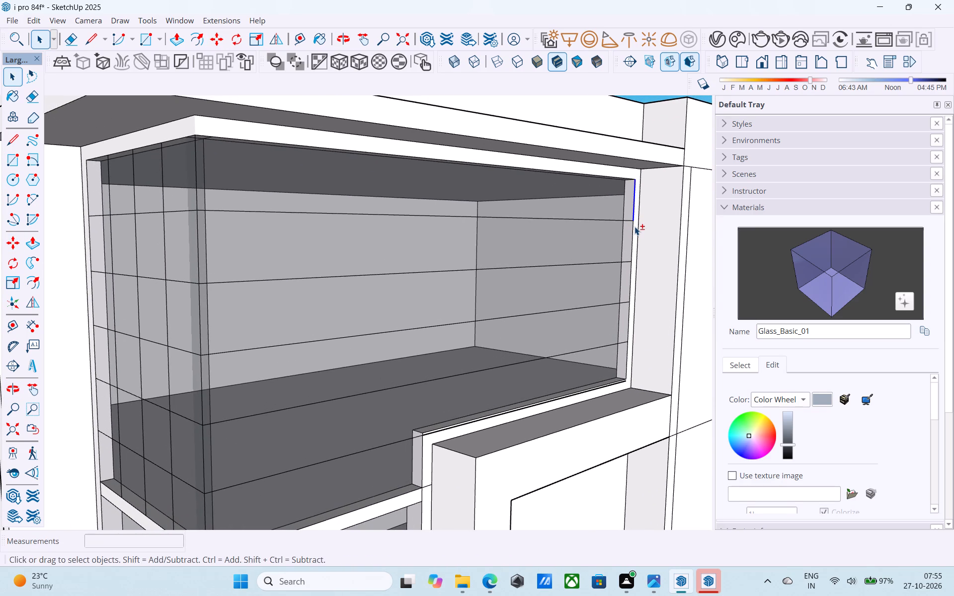
{"action": "left_click", "coordinate": [633, 225], "text": "shift"}
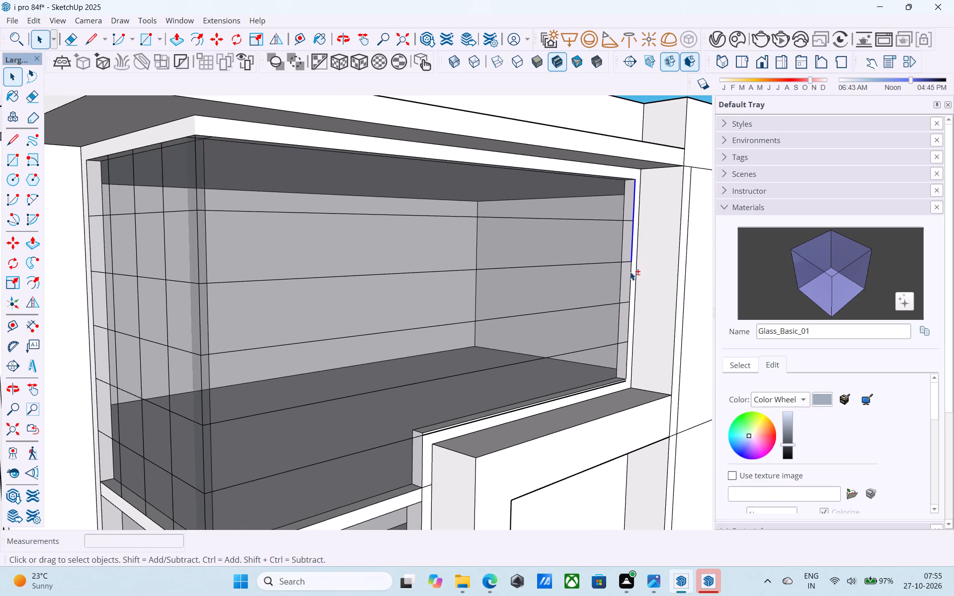
{"action": "left_click", "coordinate": [630, 272], "text": "shift"}
{"action": "left_click", "coordinate": [629, 312], "text": "shift"}
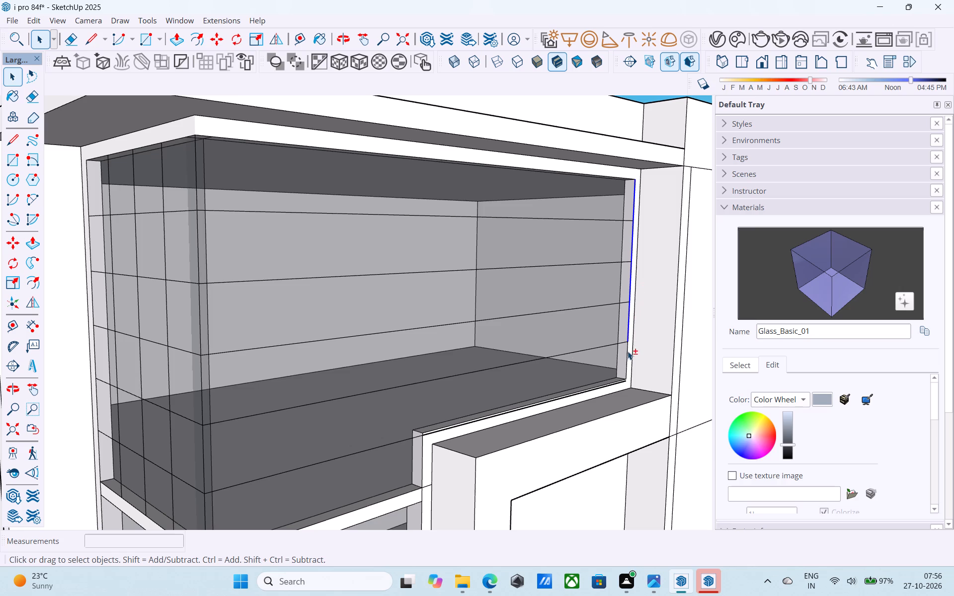
{"action": "left_click", "coordinate": [627, 353], "text": "shift"}
{"action": "key", "text": "m"}
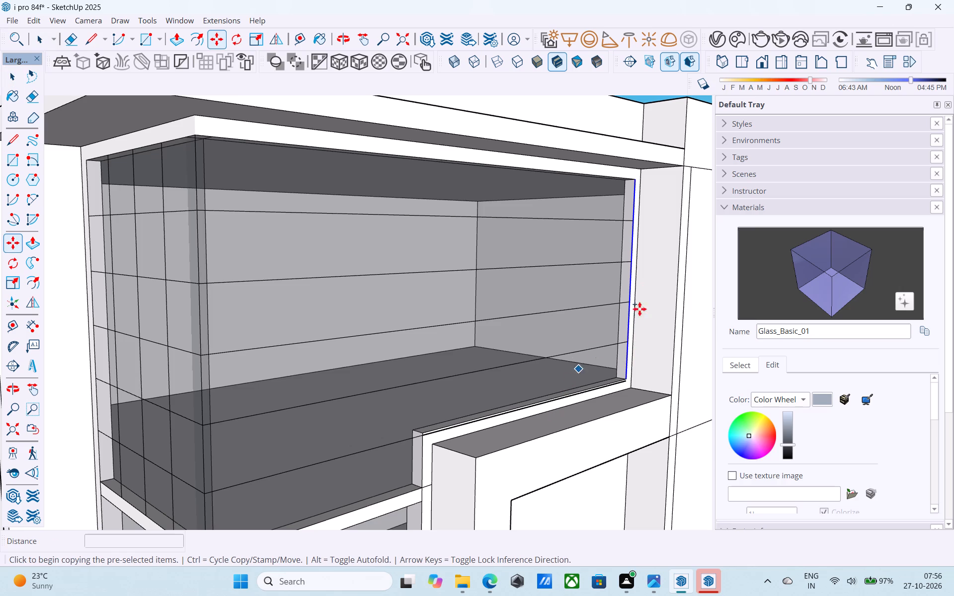
{"action": "left_click", "coordinate": [635, 183]}
{"action": "middle_click_drag", "start_coordinate": [179, 144], "coordinate": [189, 147]}
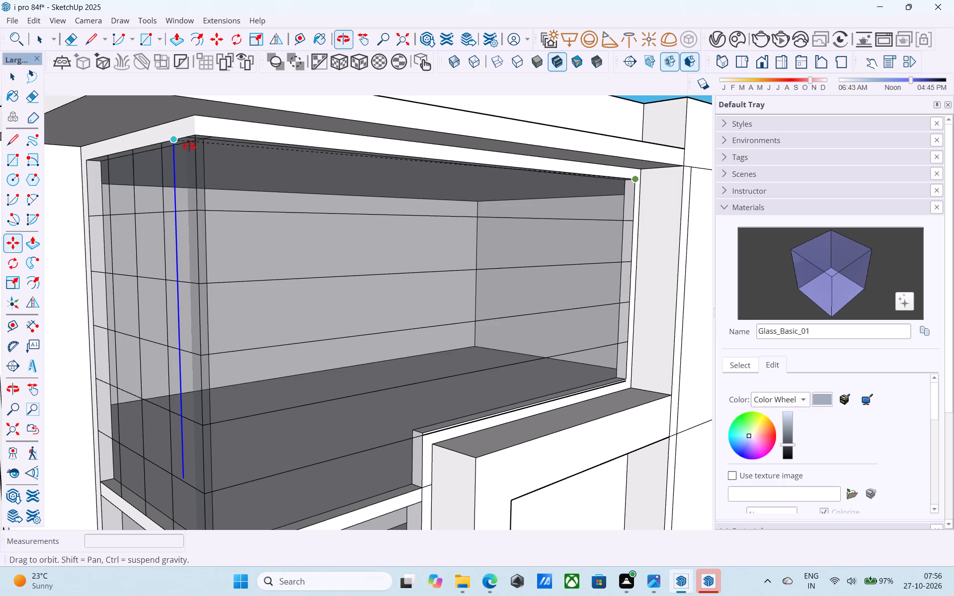
{"action": "middle_click_drag", "start_coordinate": [189, 147], "coordinate": [273, 158]}
{"action": "scroll", "coordinate": [292, 170], "scroll_direction": "up", "scroll_amount": 7}
{"action": "left_click", "coordinate": [286, 126]}
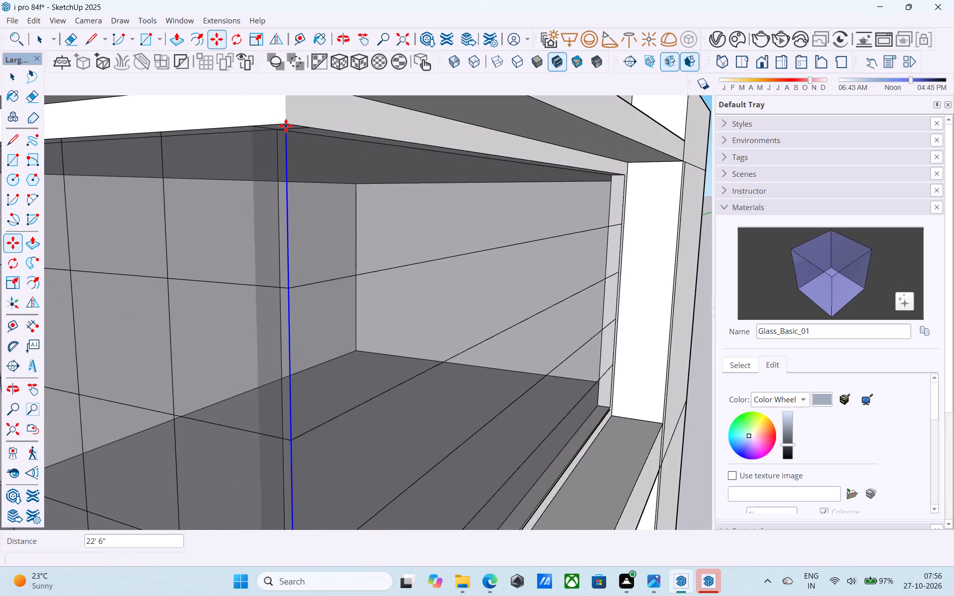
{"action": "type", "text": "/8"}
{"action": "key", "text": "Return"}
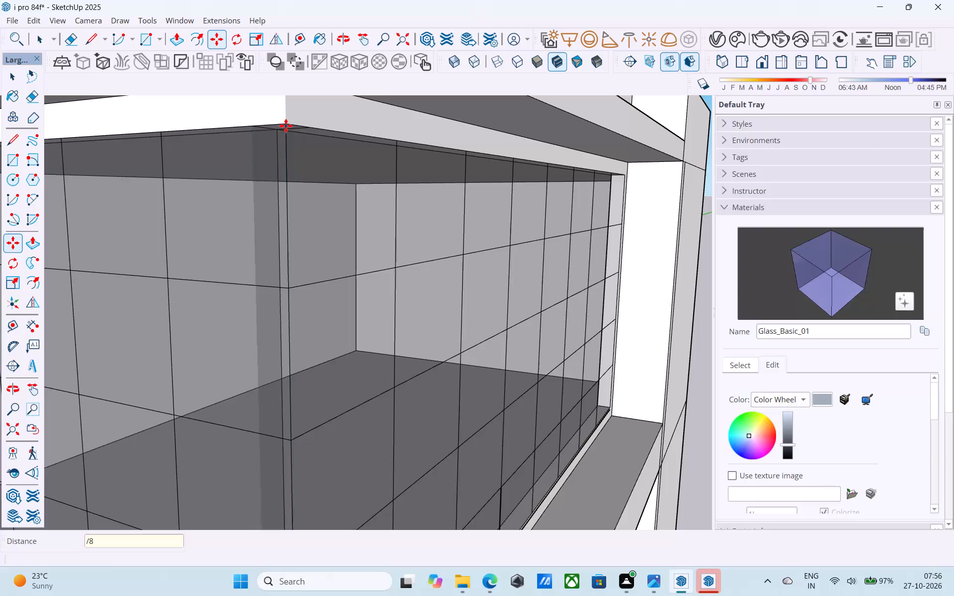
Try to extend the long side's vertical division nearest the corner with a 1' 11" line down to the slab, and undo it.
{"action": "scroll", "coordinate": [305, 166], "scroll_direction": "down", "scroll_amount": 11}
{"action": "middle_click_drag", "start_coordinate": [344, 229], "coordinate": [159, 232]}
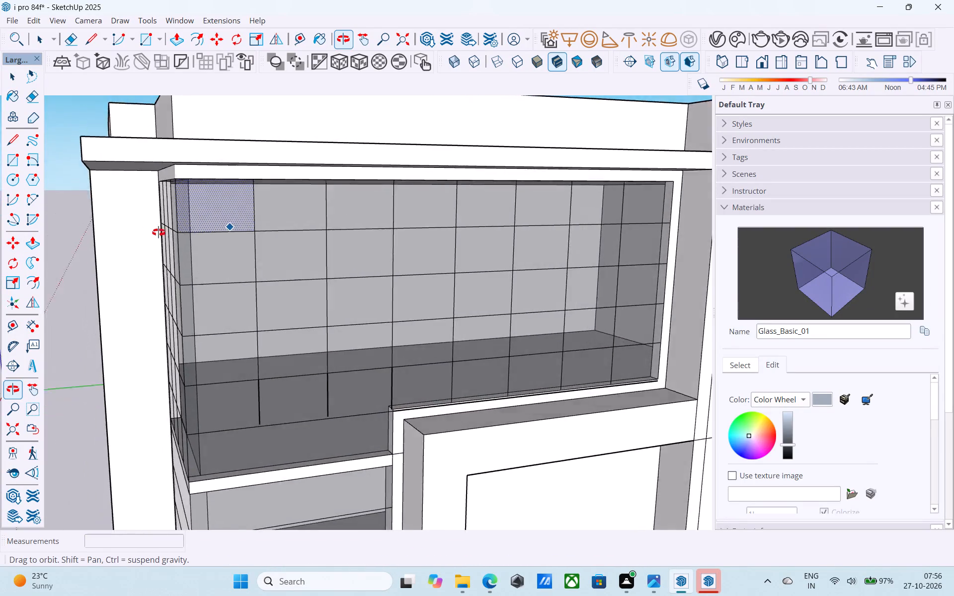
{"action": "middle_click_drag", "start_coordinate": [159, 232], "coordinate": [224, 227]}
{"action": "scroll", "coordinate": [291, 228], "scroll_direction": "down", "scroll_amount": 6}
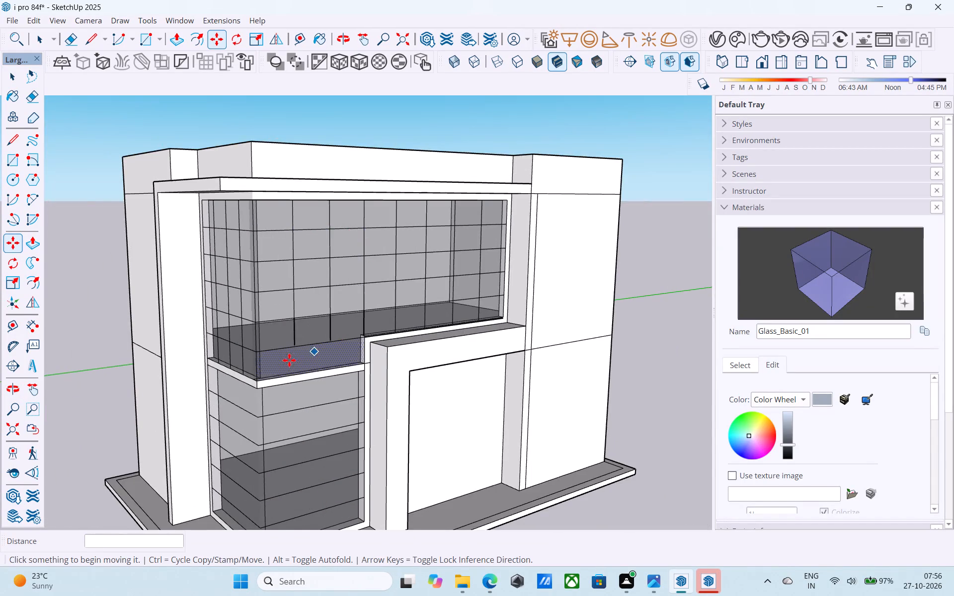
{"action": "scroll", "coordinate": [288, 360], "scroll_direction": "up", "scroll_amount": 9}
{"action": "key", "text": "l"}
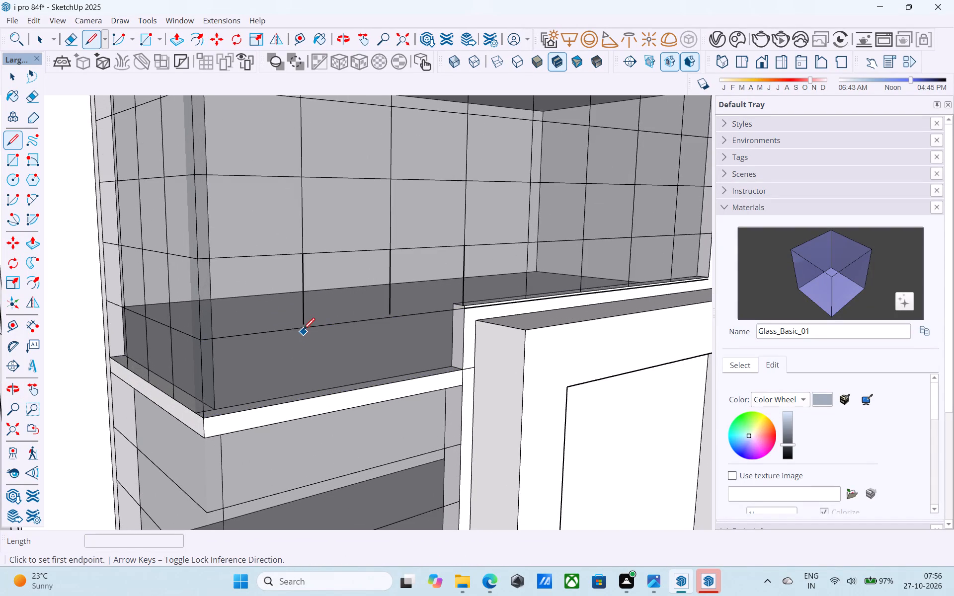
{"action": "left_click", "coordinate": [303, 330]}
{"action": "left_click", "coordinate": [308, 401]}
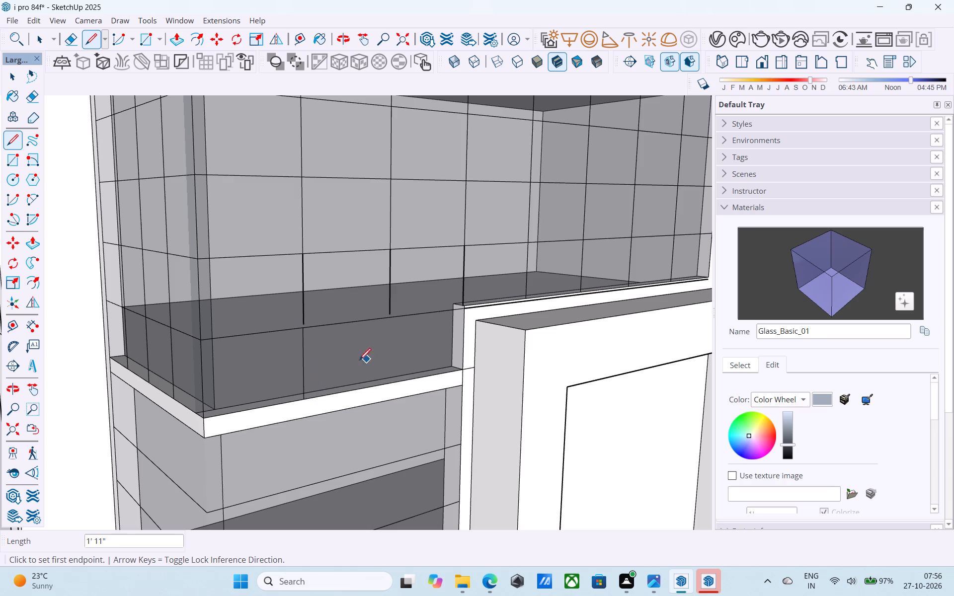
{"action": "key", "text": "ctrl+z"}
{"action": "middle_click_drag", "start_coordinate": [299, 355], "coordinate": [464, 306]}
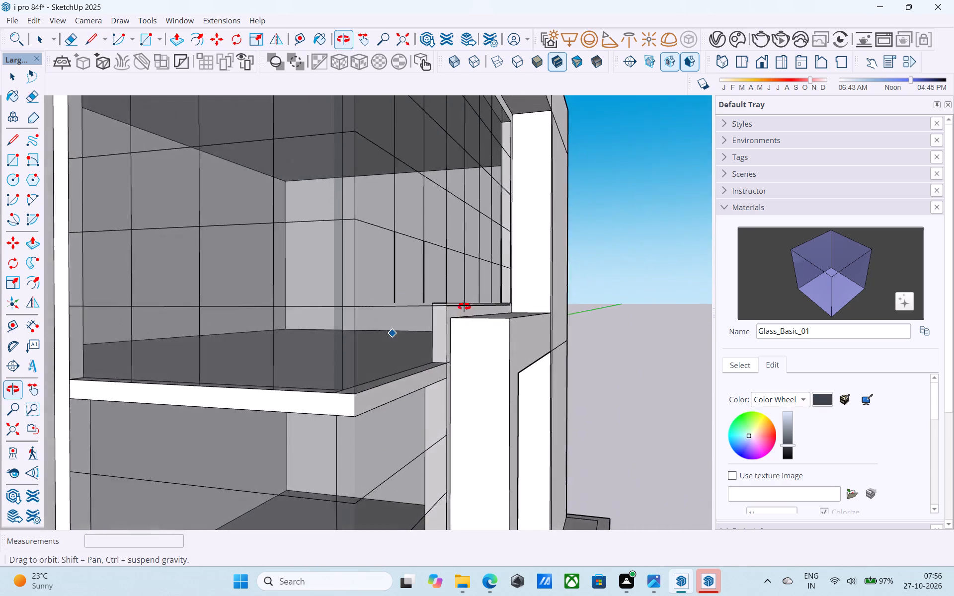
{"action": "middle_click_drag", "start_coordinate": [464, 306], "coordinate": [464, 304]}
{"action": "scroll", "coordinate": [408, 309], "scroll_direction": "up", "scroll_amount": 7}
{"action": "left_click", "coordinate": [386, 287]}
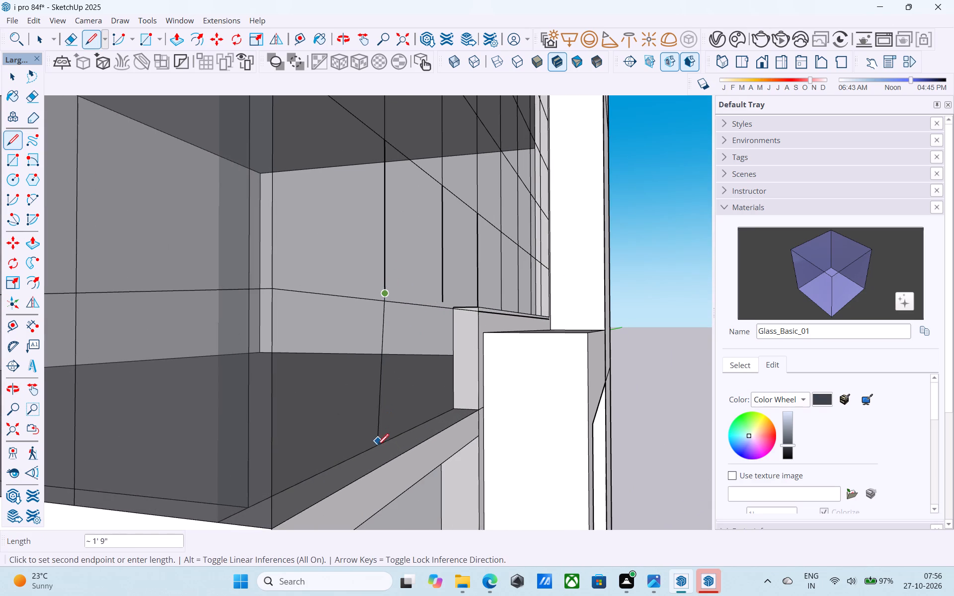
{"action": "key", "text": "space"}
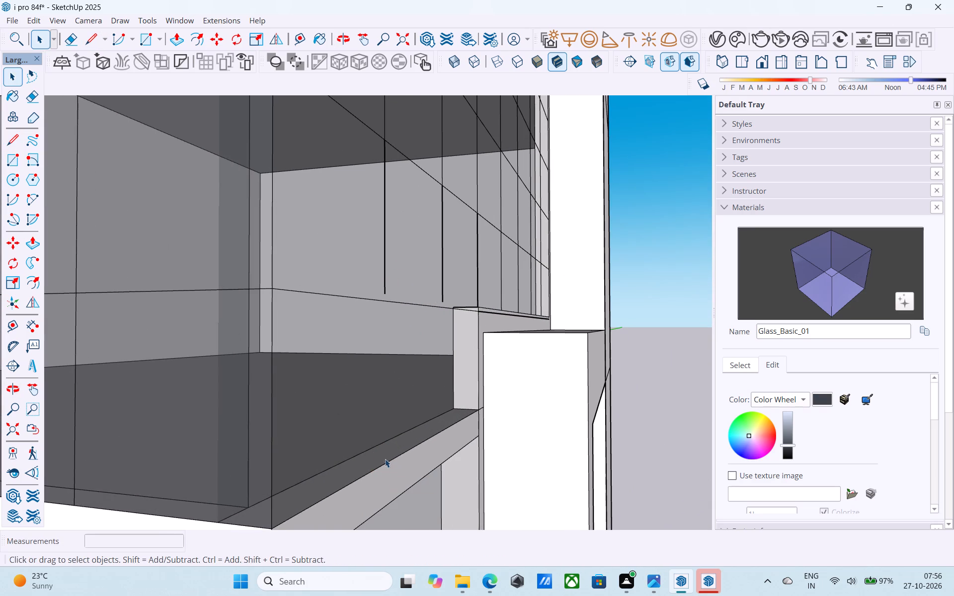
Erase the four vertical division segments nearest the corner below the second-lowest horizontal line on the upper glazing's long side.
{"action": "scroll", "coordinate": [388, 455], "scroll_direction": "down", "scroll_amount": 4}
{"action": "middle_click_drag", "start_coordinate": [388, 455], "coordinate": [379, 447]}
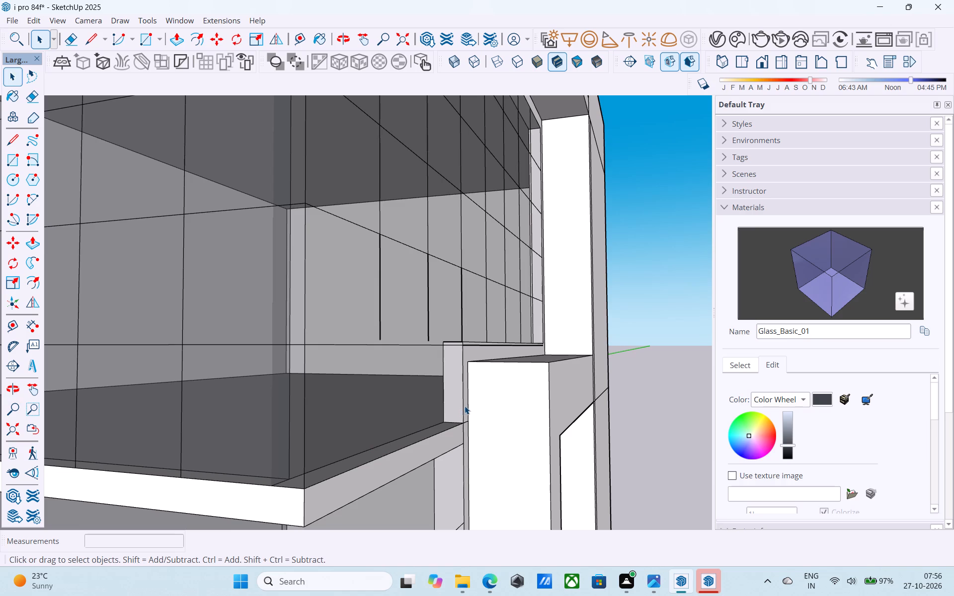
{"action": "scroll", "coordinate": [465, 404], "scroll_direction": "down", "scroll_amount": 2}
{"action": "middle_click_drag", "start_coordinate": [465, 403], "coordinate": [429, 459]}
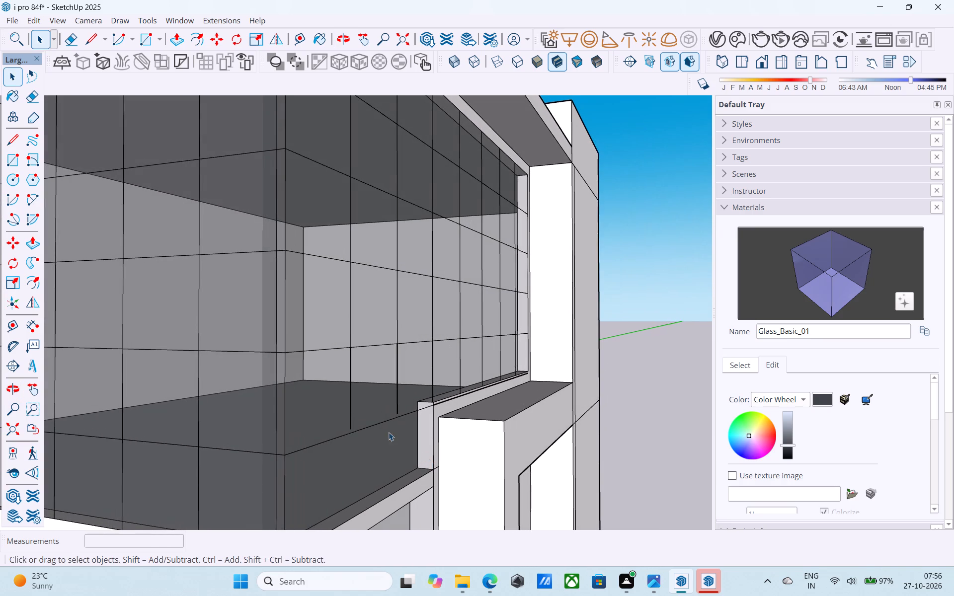
{"action": "key", "text": "e"}
{"action": "left_click_drag", "start_coordinate": [333, 402], "coordinate": [404, 377]}
{"action": "left_click_drag", "start_coordinate": [416, 374], "coordinate": [474, 358]}
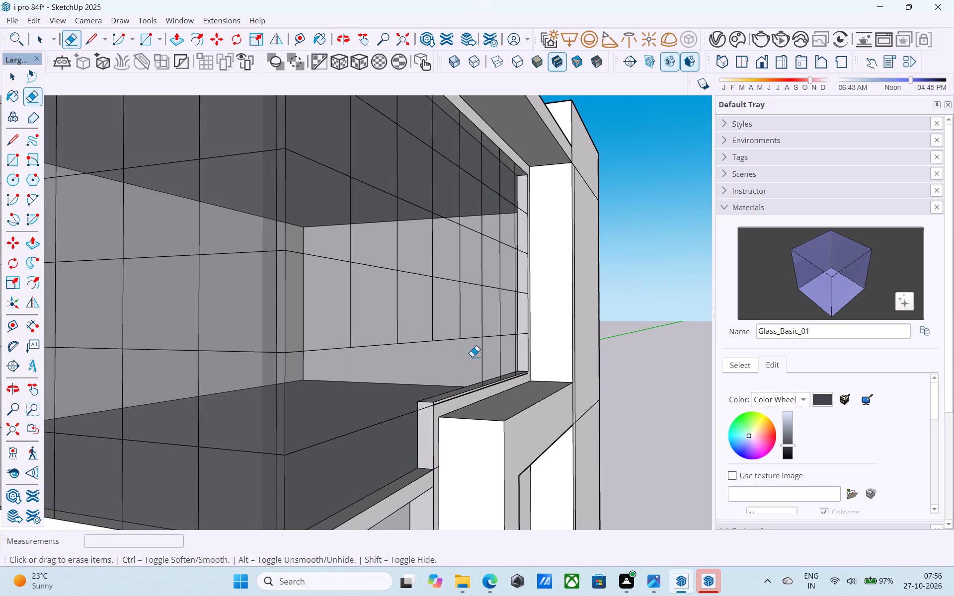
Erase the stray horizontal line running along the white sill frame above the entrance portal.
{"action": "middle_click_drag", "start_coordinate": [468, 353], "coordinate": [423, 378]}
{"action": "middle_click_drag", "start_coordinate": [411, 418], "coordinate": [416, 445]}
{"action": "scroll", "coordinate": [420, 457], "scroll_direction": "up", "scroll_amount": 8}
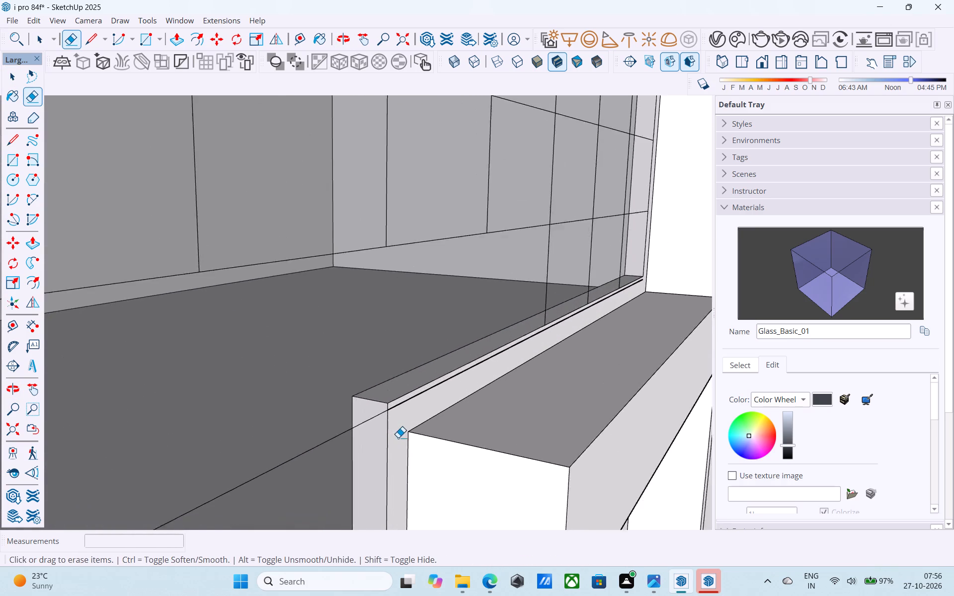
{"action": "scroll", "coordinate": [398, 438], "scroll_direction": "up", "scroll_amount": 16}
{"action": "middle_click_drag", "start_coordinate": [381, 424], "coordinate": [269, 427]}
{"action": "scroll", "coordinate": [205, 419], "scroll_direction": "down", "scroll_amount": 10}
{"action": "scroll", "coordinate": [217, 421], "scroll_direction": "up", "scroll_amount": 1}
{"action": "scroll", "coordinate": [228, 423], "scroll_direction": "down", "scroll_amount": 3}
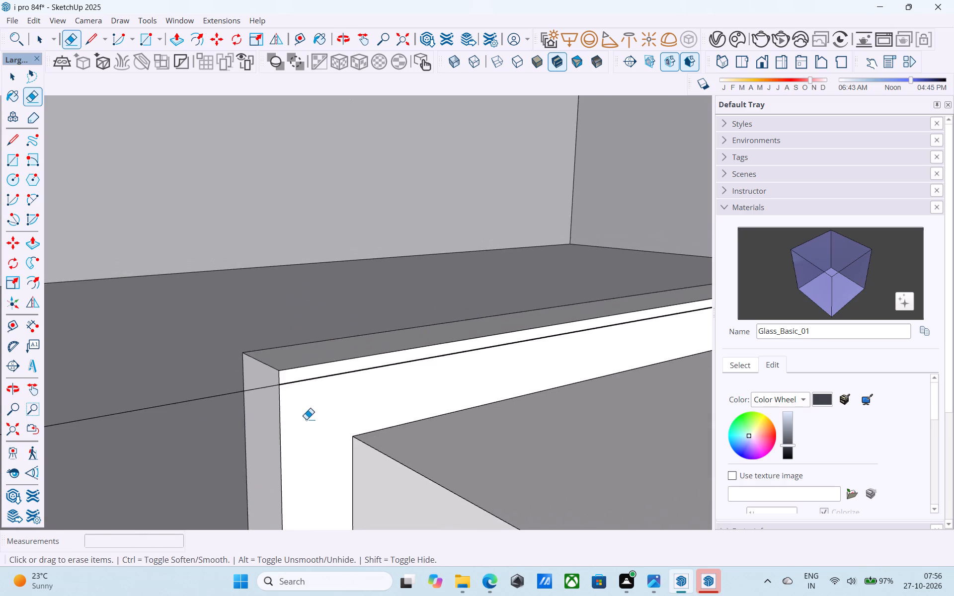
{"action": "scroll", "coordinate": [306, 419], "scroll_direction": "down", "scroll_amount": 15}
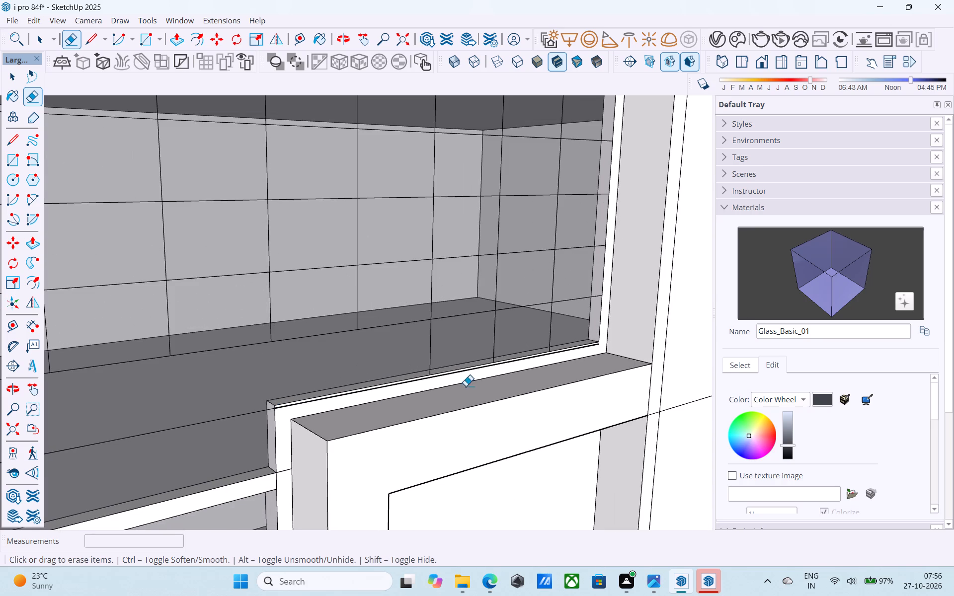
{"action": "scroll", "coordinate": [497, 378], "scroll_direction": "down", "scroll_amount": 5}
{"action": "middle_click_drag", "start_coordinate": [502, 379], "coordinate": [488, 369]}
{"action": "scroll", "coordinate": [488, 369], "scroll_direction": "up", "scroll_amount": 6}
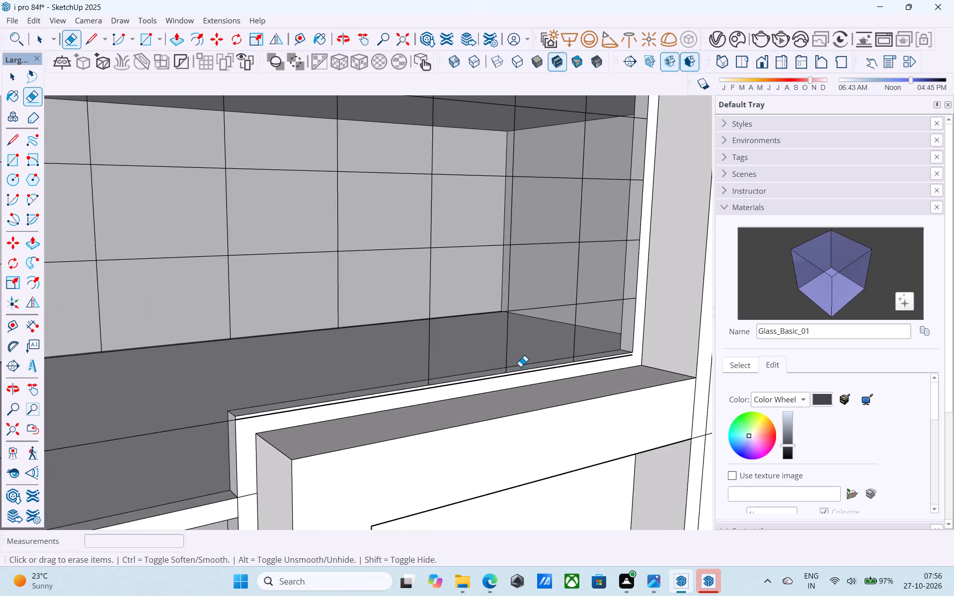
{"action": "scroll", "coordinate": [520, 367], "scroll_direction": "up", "scroll_amount": 5}
{"action": "key", "text": "space"}
{"action": "middle_click_drag", "start_coordinate": [521, 367], "coordinate": [525, 347]}
{"action": "scroll", "coordinate": [508, 376], "scroll_direction": "up", "scroll_amount": 2}
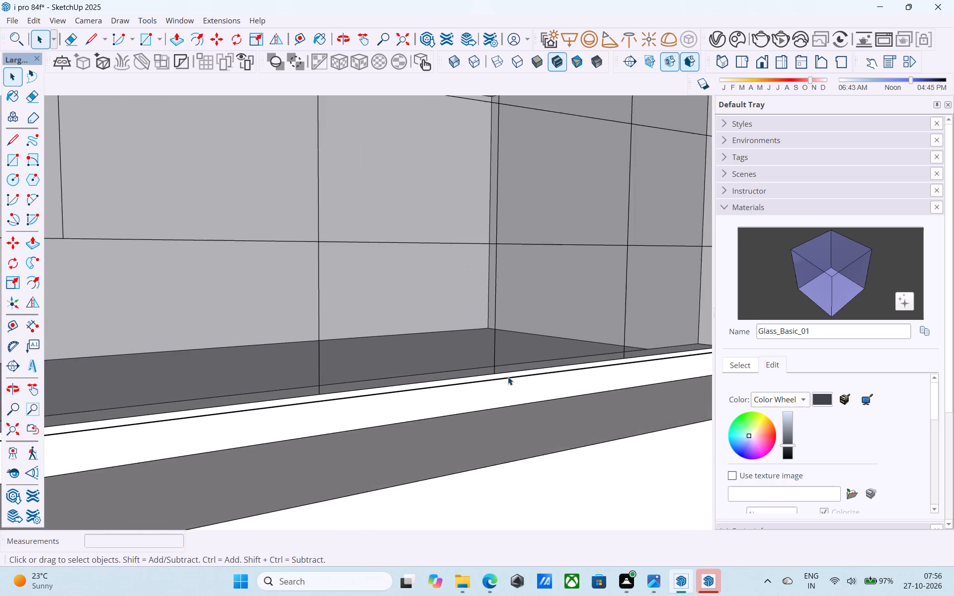
{"action": "scroll", "coordinate": [508, 376], "scroll_direction": "up", "scroll_amount": 2}
{"action": "key", "text": "e"}
{"action": "left_click", "coordinate": [506, 376]}
{"action": "scroll", "coordinate": [505, 377], "scroll_direction": "down", "scroll_amount": 14}
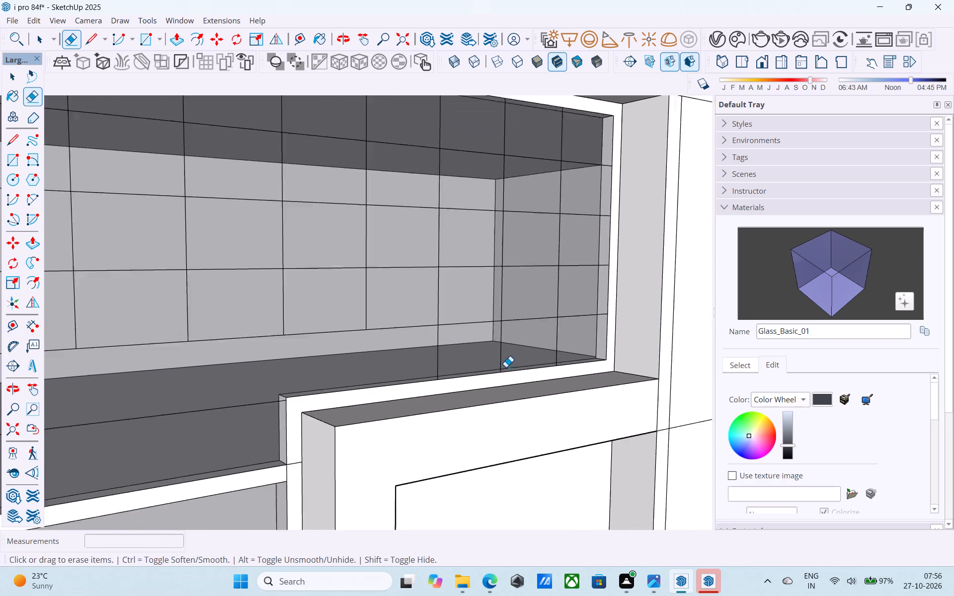
{"action": "scroll", "coordinate": [506, 367], "scroll_direction": "down", "scroll_amount": 2}
Extend the long side's four vertical divisions nearest the corner downward, two by 3' 10" to the slab and two to the sill above the entrance.
{"action": "middle_click_drag", "start_coordinate": [345, 407], "coordinate": [379, 464]}
{"action": "scroll", "coordinate": [368, 425], "scroll_direction": "up", "scroll_amount": 9}
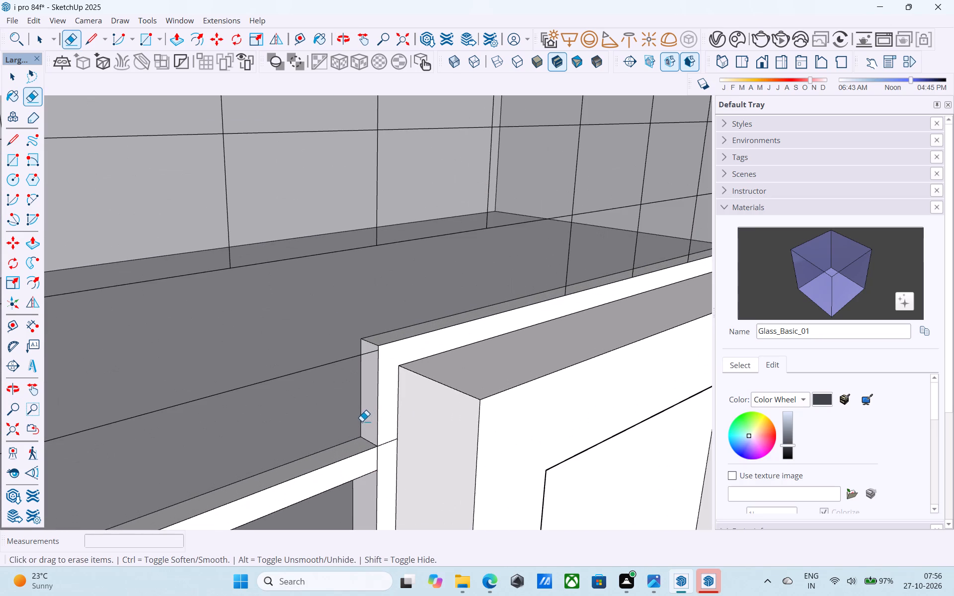
{"action": "key", "text": "space"}
{"action": "key", "text": "l"}
{"action": "key", "text": "space"}
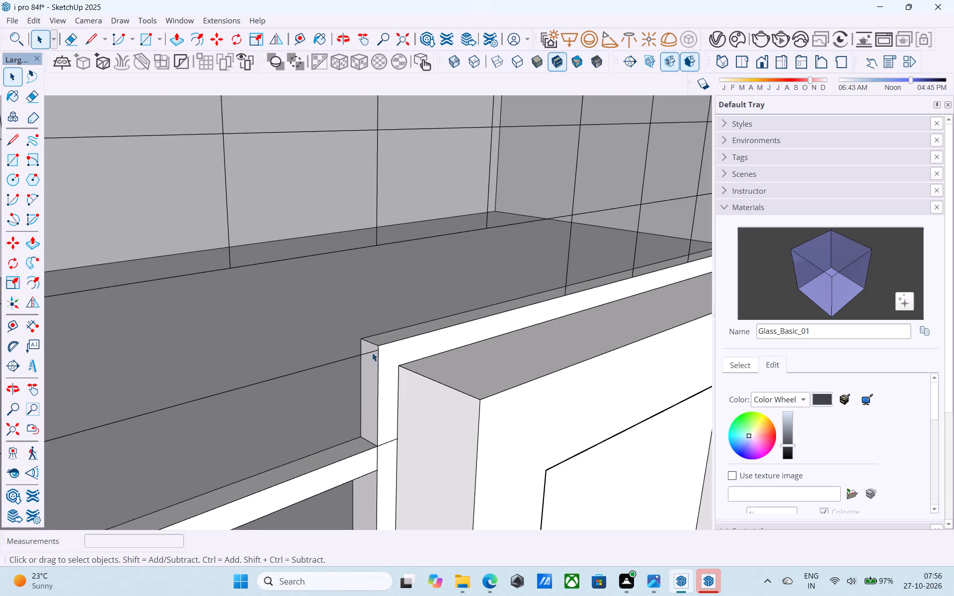
{"action": "scroll", "coordinate": [372, 351], "scroll_direction": "down", "scroll_amount": 11}
{"action": "middle_click_drag", "start_coordinate": [325, 360], "coordinate": [314, 343]}
{"action": "key", "text": "l"}
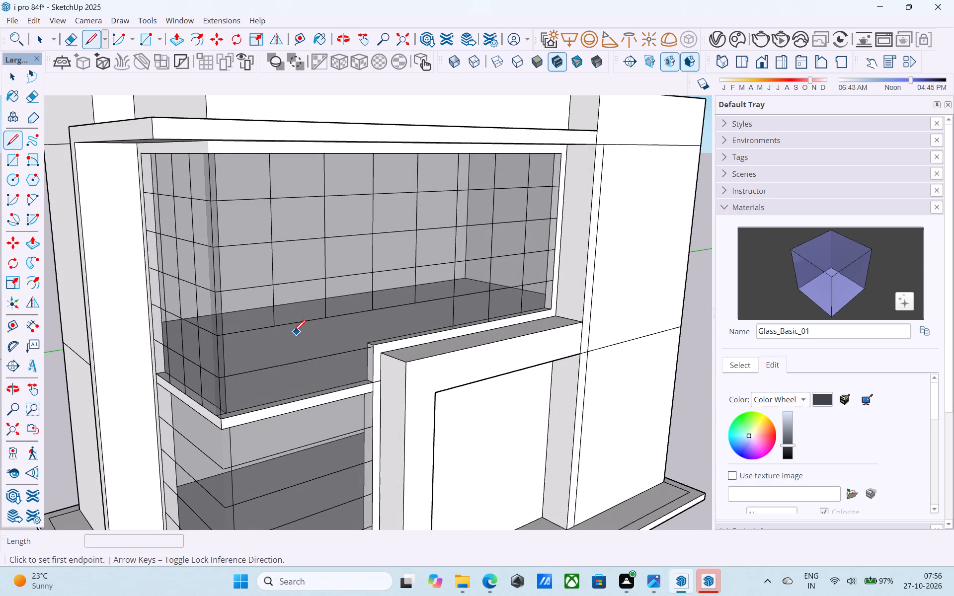
{"action": "left_click", "coordinate": [278, 324]}
{"action": "left_click", "coordinate": [276, 407]}
{"action": "left_click", "coordinate": [323, 318]}
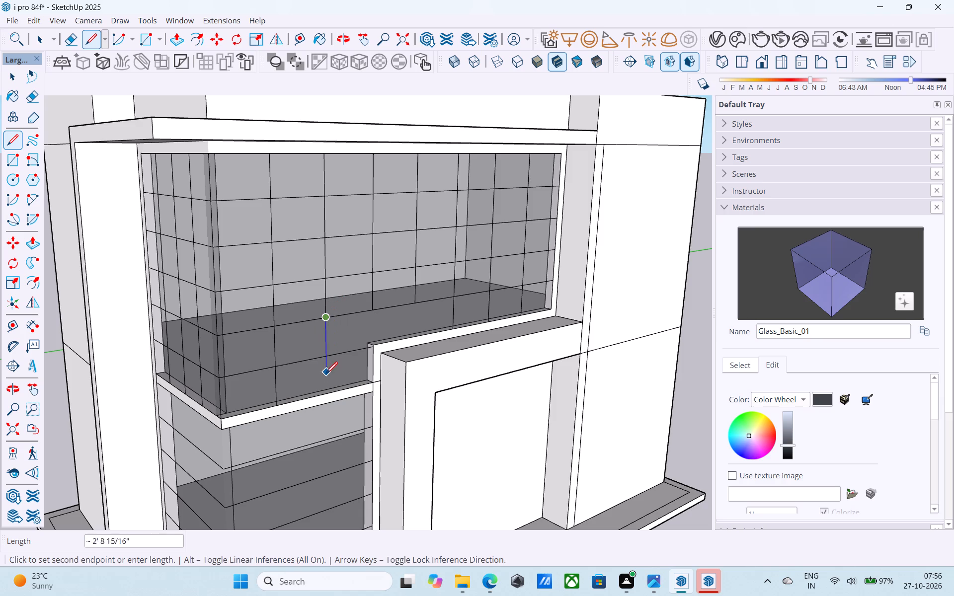
{"action": "left_click", "coordinate": [325, 394]}
{"action": "left_click", "coordinate": [376, 309]}
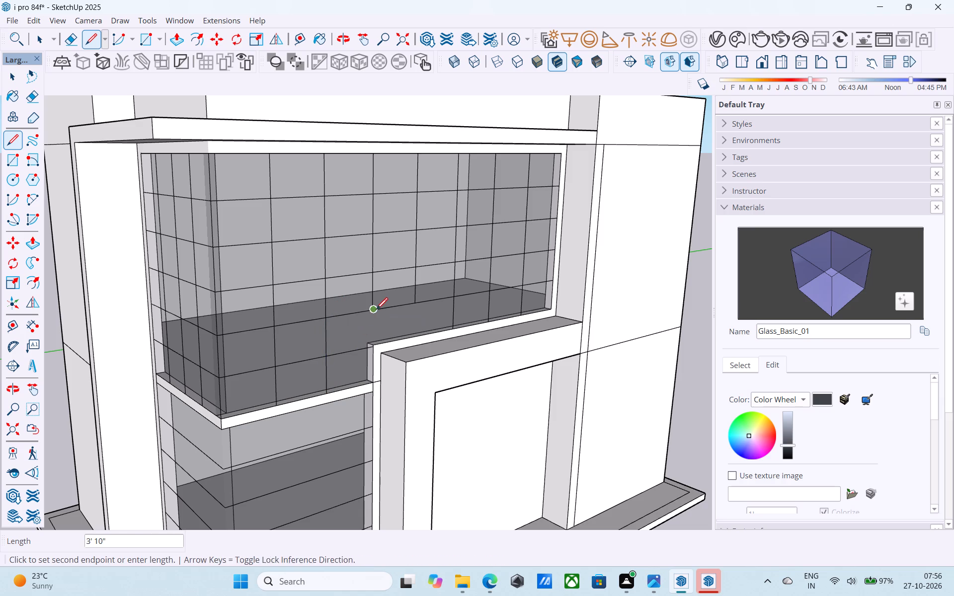
{"action": "left_click", "coordinate": [376, 346]}
{"action": "left_click", "coordinate": [417, 301]}
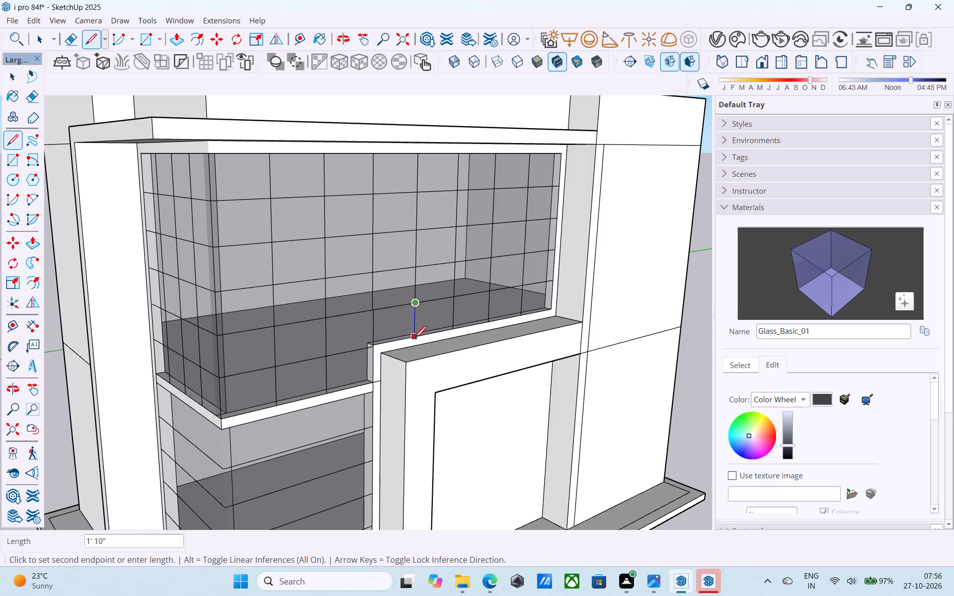
{"action": "left_click", "coordinate": [414, 339]}
Examine where the long side's vertical division lines meet the sill above the entrance portal.
{"action": "middle_click_drag", "start_coordinate": [530, 285], "coordinate": [251, 284]}
{"action": "scroll", "coordinate": [379, 351], "scroll_direction": "up", "scroll_amount": 5}
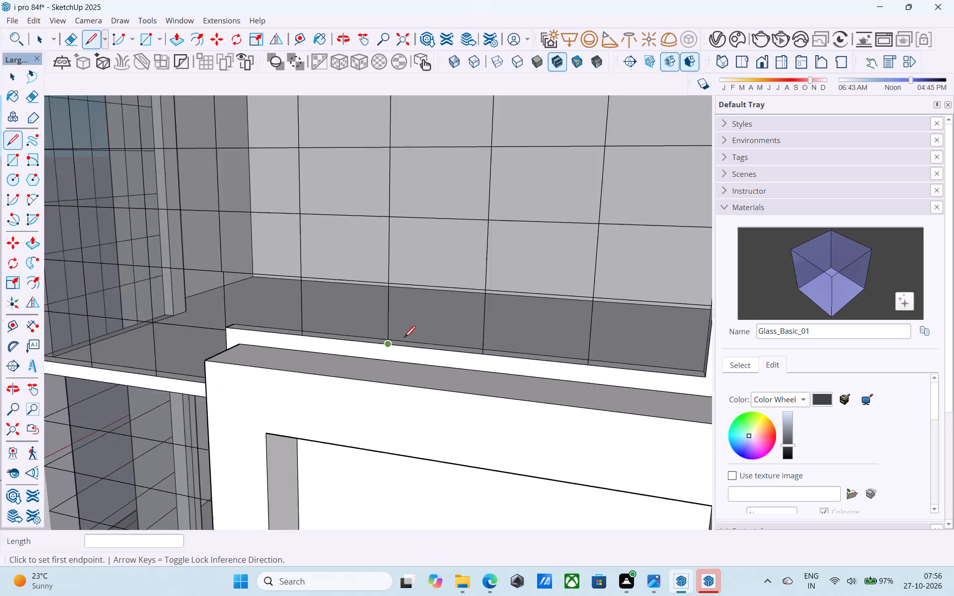
{"action": "scroll", "coordinate": [404, 339], "scroll_direction": "up", "scroll_amount": 2}
{"action": "middle_click_drag", "start_coordinate": [465, 329], "coordinate": [556, 347]}
{"action": "scroll", "coordinate": [360, 315], "scroll_direction": "down", "scroll_amount": 3}
{"action": "middle_click_drag", "start_coordinate": [293, 332], "coordinate": [492, 333]}
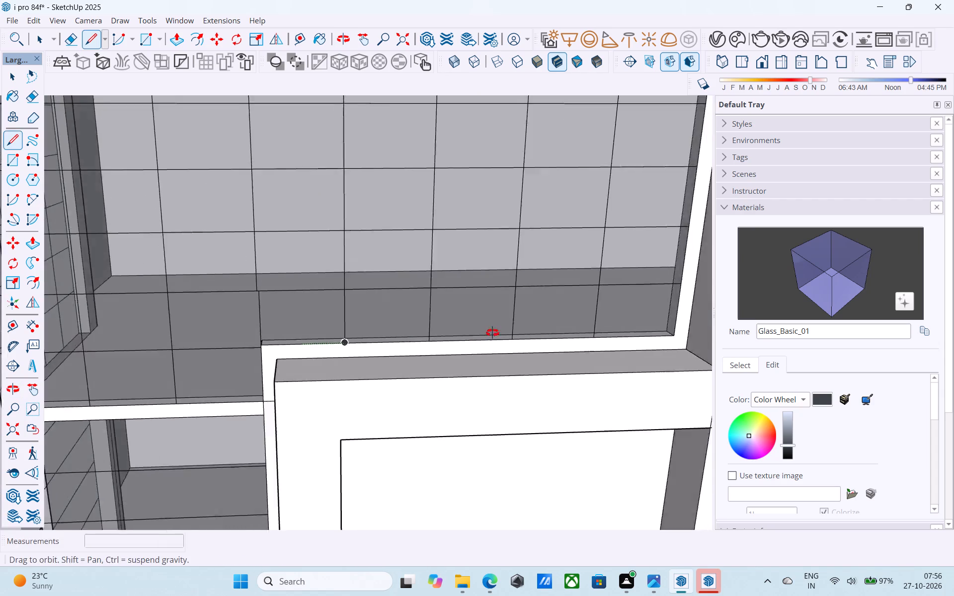
{"action": "middle_click_drag", "start_coordinate": [492, 333], "coordinate": [613, 322]}
{"action": "middle_click_drag", "start_coordinate": [411, 377], "coordinate": [442, 333]}
{"action": "scroll", "coordinate": [423, 324], "scroll_direction": "down", "scroll_amount": 16}
Examine the whole building and both floors' corner glazing from several low angles.
{"action": "middle_click_drag", "start_coordinate": [419, 344], "coordinate": [379, 269]}
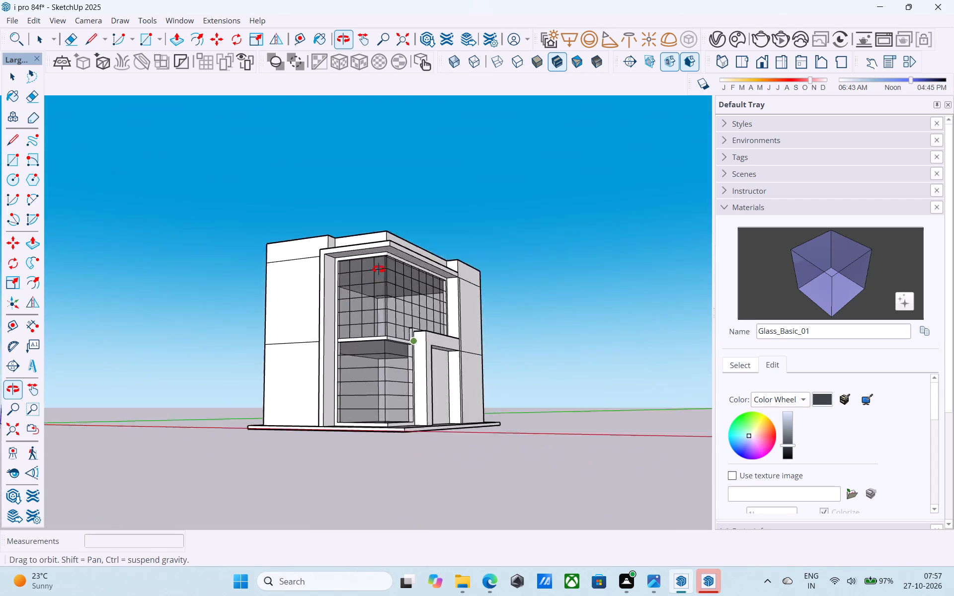
{"action": "middle_click_drag", "start_coordinate": [379, 269], "coordinate": [382, 256]}
{"action": "middle_click_drag", "start_coordinate": [356, 359], "coordinate": [328, 359]}
{"action": "scroll", "coordinate": [337, 361], "scroll_direction": "up", "scroll_amount": 5}
{"action": "key", "text": "space"}
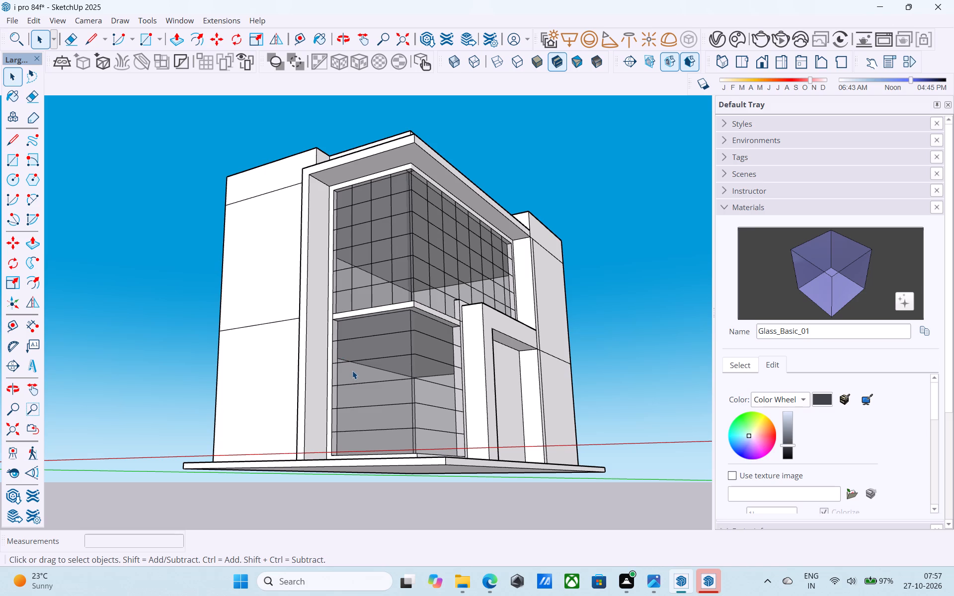
{"action": "middle_click_drag", "start_coordinate": [352, 371], "coordinate": [342, 358]}
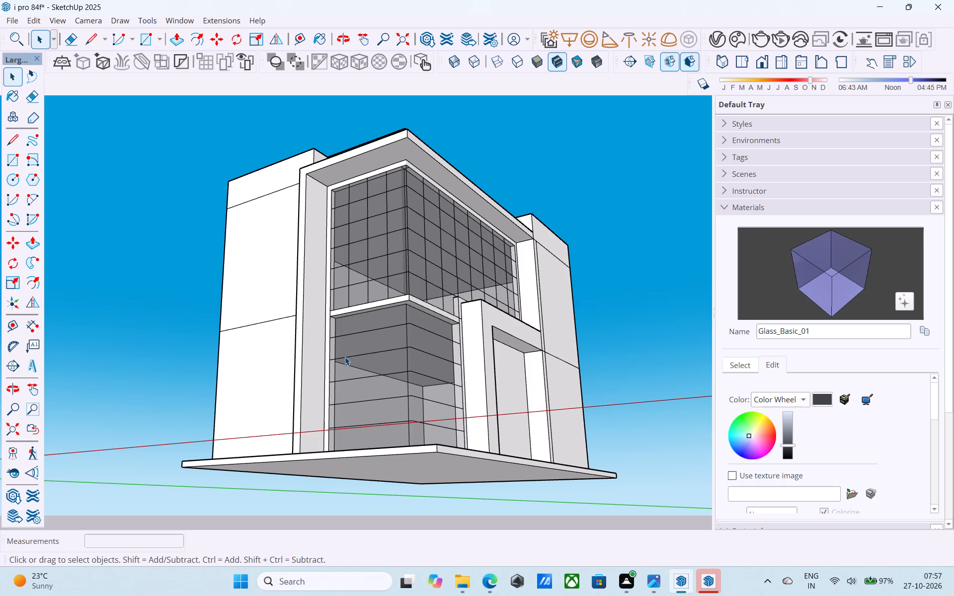
{"action": "scroll", "coordinate": [345, 357], "scroll_direction": "up", "scroll_amount": 2}
{"action": "scroll", "coordinate": [346, 357], "scroll_direction": "down", "scroll_amount": 1}
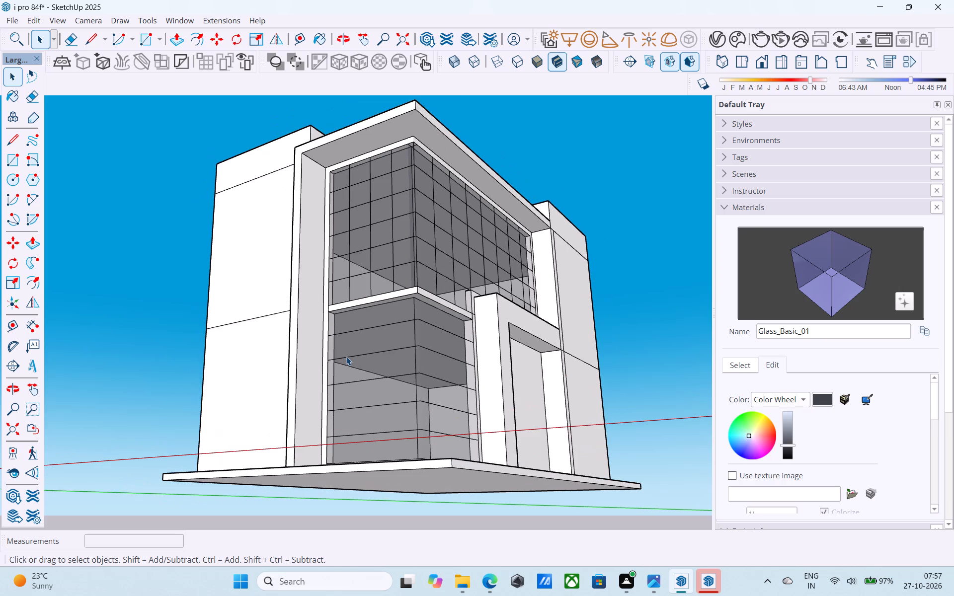
{"action": "scroll", "coordinate": [346, 357], "scroll_direction": "down", "scroll_amount": 2}
{"action": "middle_click_drag", "start_coordinate": [353, 361], "coordinate": [355, 345]}
{"action": "scroll", "coordinate": [345, 344], "scroll_direction": "up", "scroll_amount": 6}
{"action": "scroll", "coordinate": [359, 350], "scroll_direction": "down", "scroll_amount": 2}
{"action": "middle_click_drag", "start_coordinate": [363, 357], "coordinate": [362, 301]}
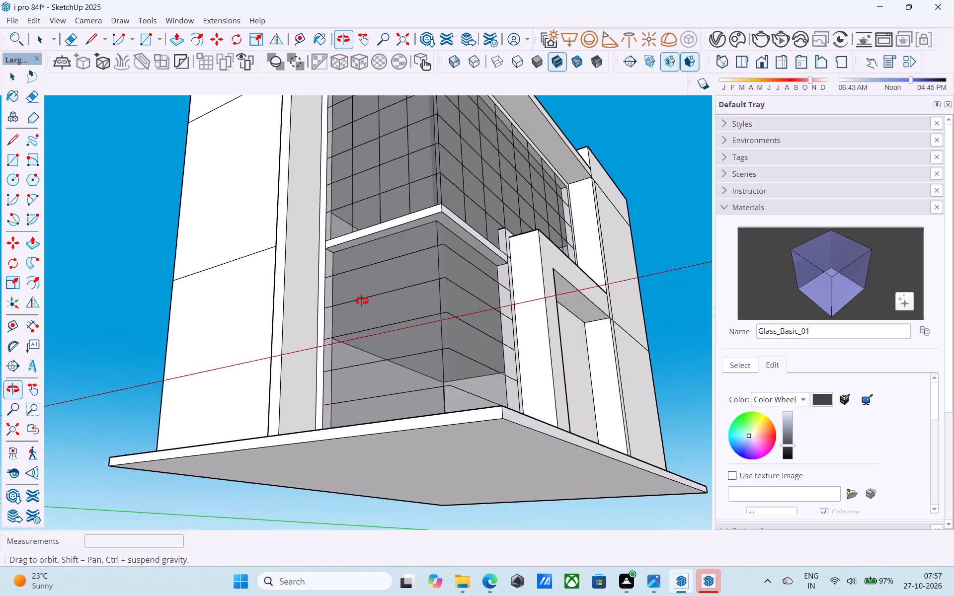
{"action": "middle_click_drag", "start_coordinate": [362, 301], "coordinate": [330, 336]}
Select all segments of the ground-floor glazing's vertical edge beside the tall pillar on the short side.
{"action": "scroll", "coordinate": [329, 336], "scroll_direction": "up", "scroll_amount": 1}
{"action": "scroll", "coordinate": [308, 300], "scroll_direction": "up", "scroll_amount": 1}
{"action": "left_click", "coordinate": [311, 275]}
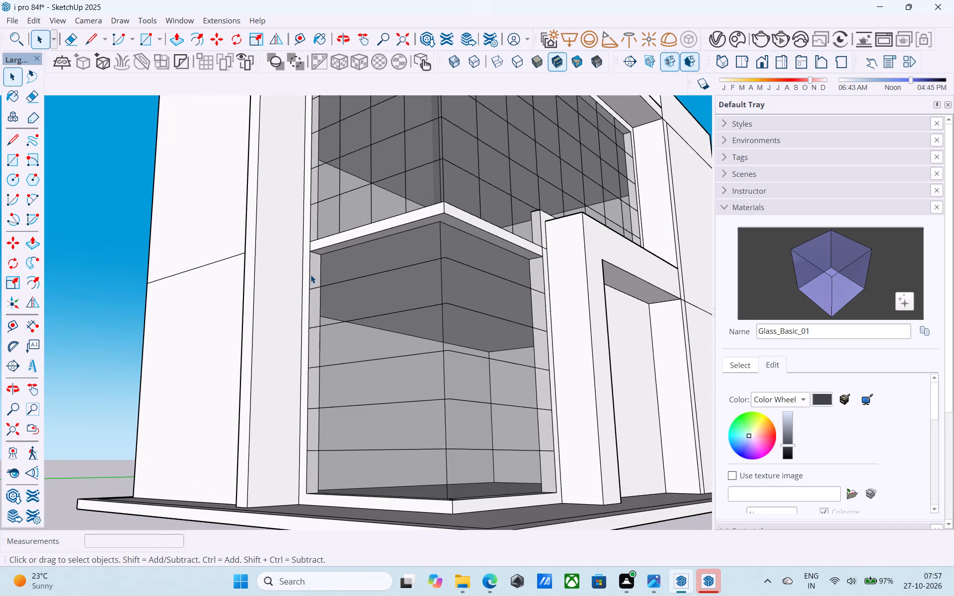
{"action": "left_click", "coordinate": [310, 301], "text": "shift"}
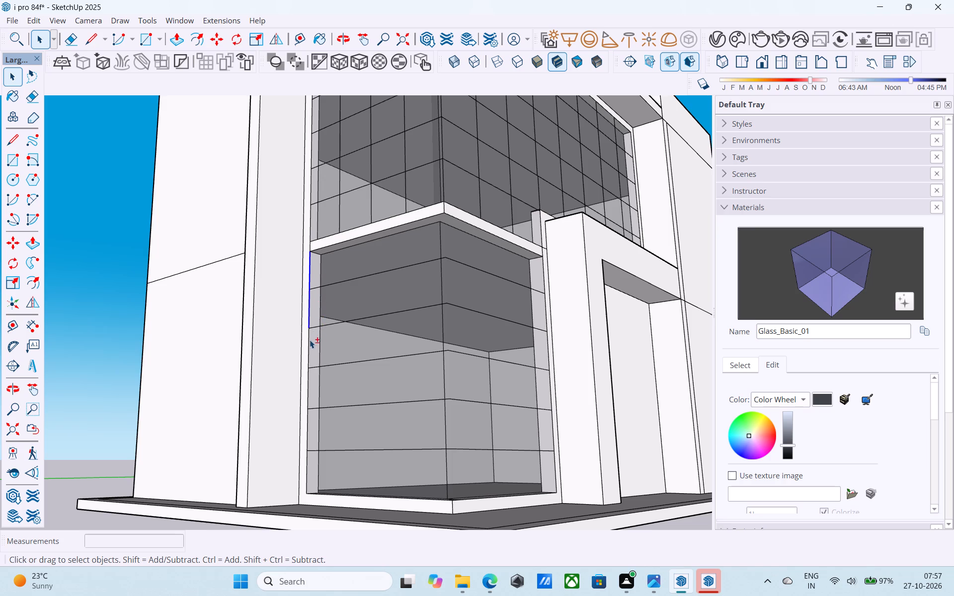
{"action": "left_click", "coordinate": [308, 340], "text": "shift"}
{"action": "middle_click_drag", "start_coordinate": [328, 372], "coordinate": [348, 293], "text": "shift"}
{"action": "left_click", "coordinate": [325, 320], "text": "shift"}
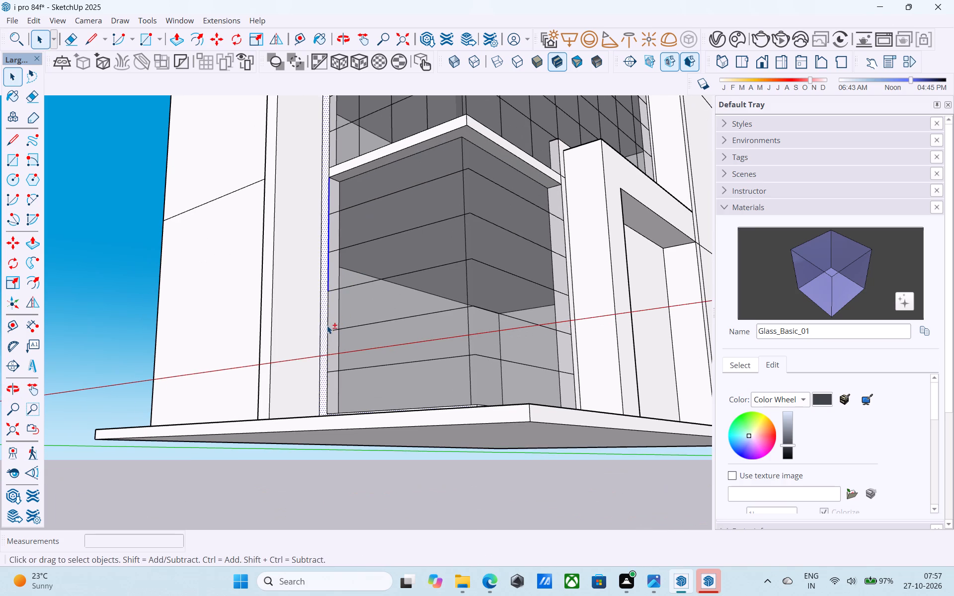
{"action": "left_click", "coordinate": [324, 319], "text": "shift"}
{"action": "left_click", "coordinate": [327, 319], "text": "shift"}
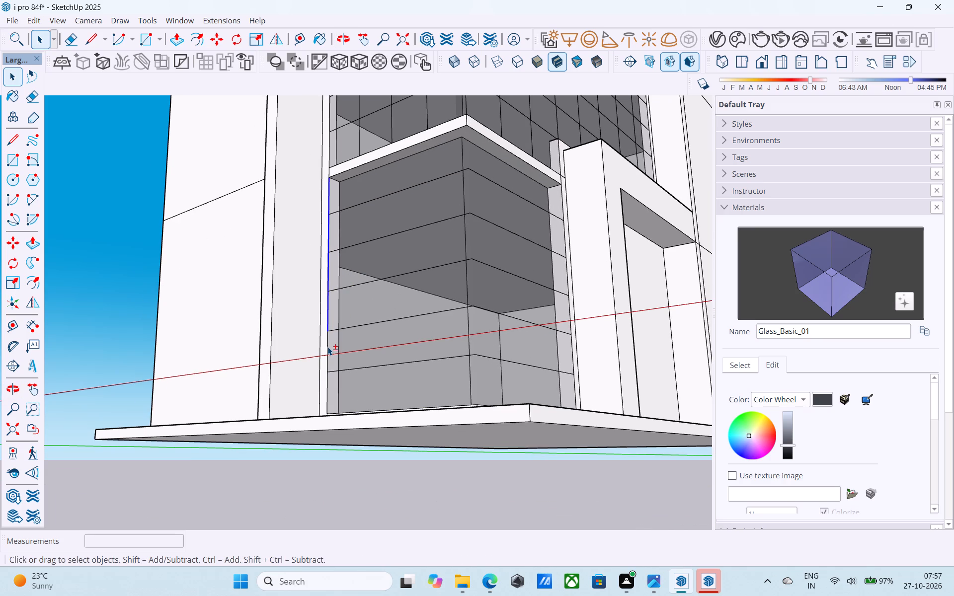
{"action": "left_click", "coordinate": [327, 347], "text": "shift"}
{"action": "left_click", "coordinate": [328, 394], "text": "shift"}
{"action": "scroll", "coordinate": [359, 343], "scroll_direction": "down", "scroll_amount": 6, "text": "shift"}
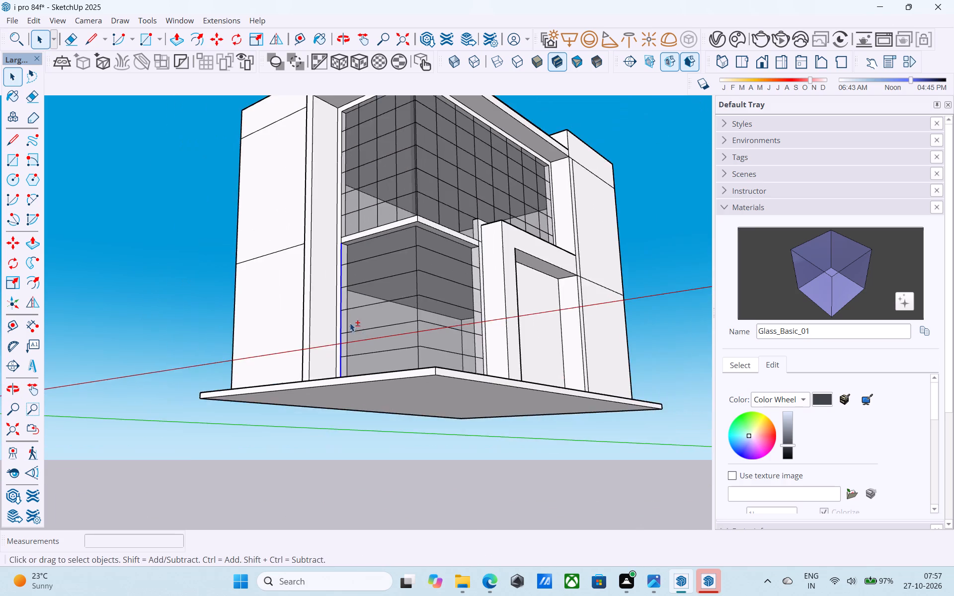
{"action": "middle_click_drag", "start_coordinate": [350, 323], "coordinate": [352, 421], "text": "shift"}
{"action": "scroll", "coordinate": [351, 373], "scroll_direction": "up", "scroll_amount": 5}
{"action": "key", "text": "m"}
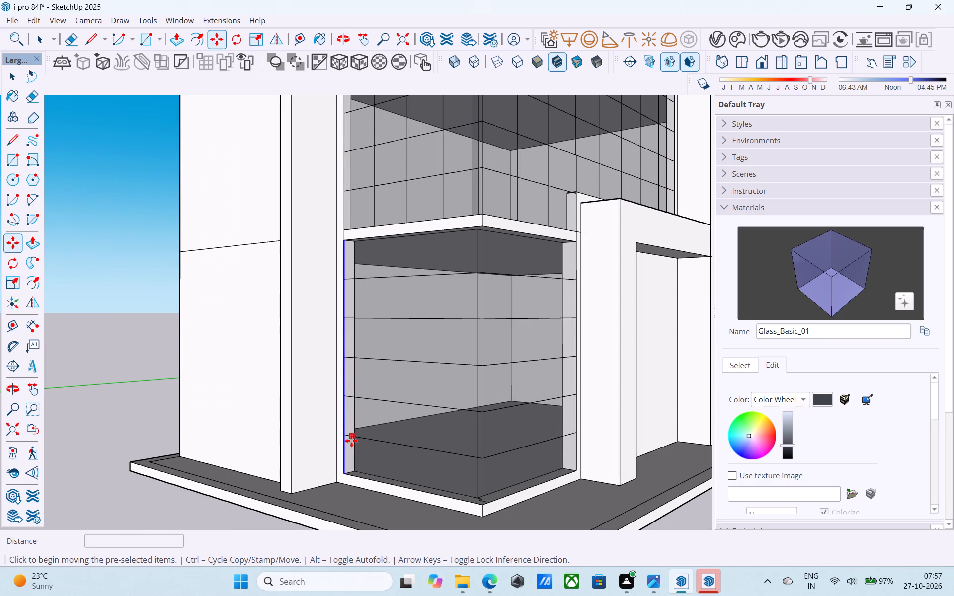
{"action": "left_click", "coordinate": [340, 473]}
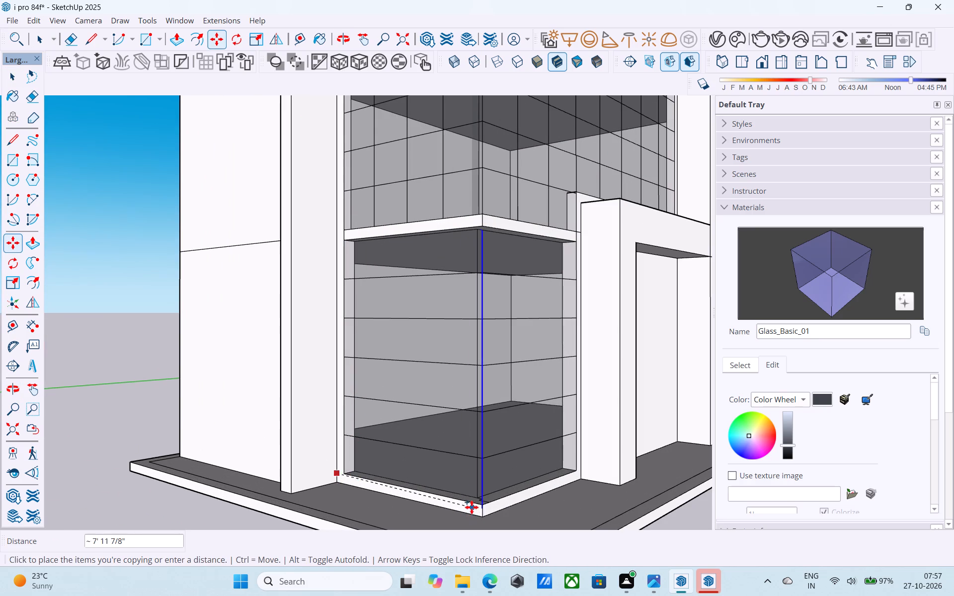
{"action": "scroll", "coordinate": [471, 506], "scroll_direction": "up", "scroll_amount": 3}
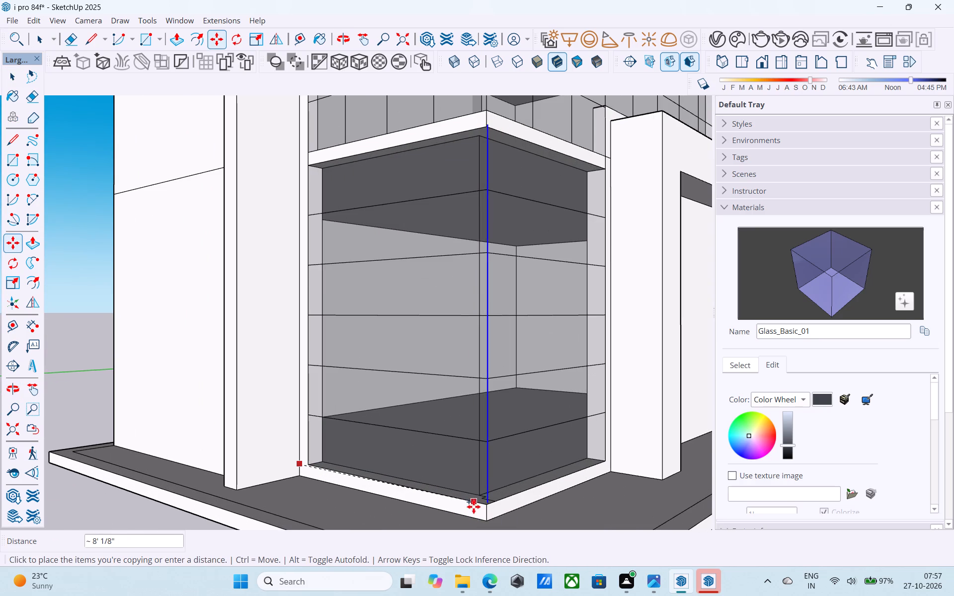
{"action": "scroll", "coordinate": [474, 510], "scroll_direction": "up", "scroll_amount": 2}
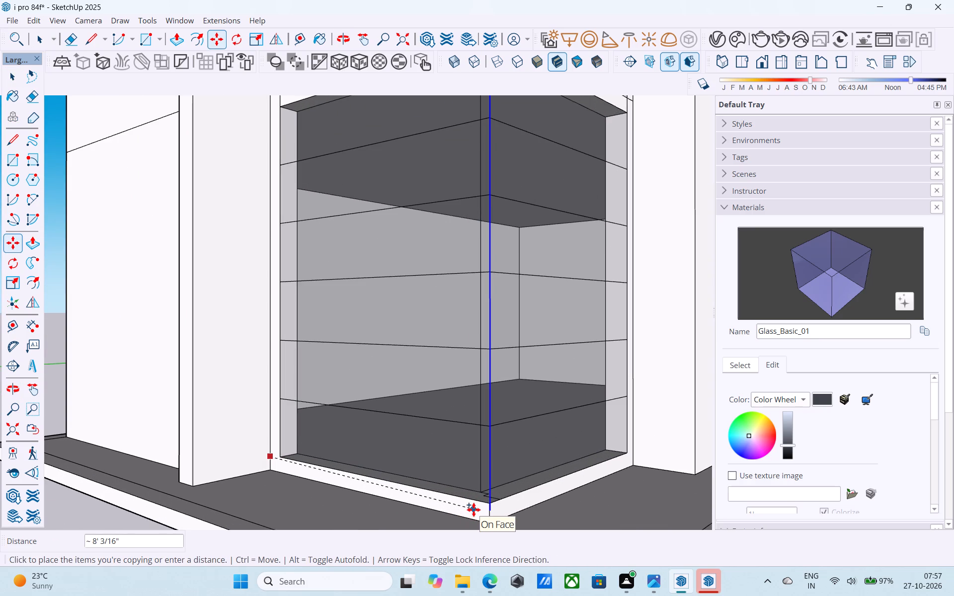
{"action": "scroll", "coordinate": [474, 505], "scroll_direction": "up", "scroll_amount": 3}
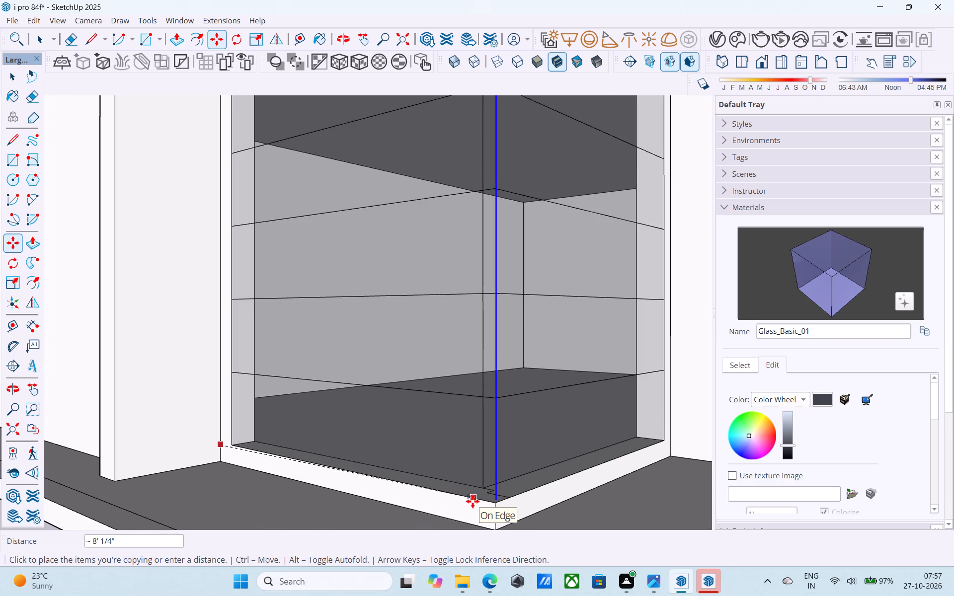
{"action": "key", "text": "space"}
Copy the selected vertical edge 8' along the short side to the glazing corner and divide the span into 4 equal spaces.
{"action": "key", "text": "m"}
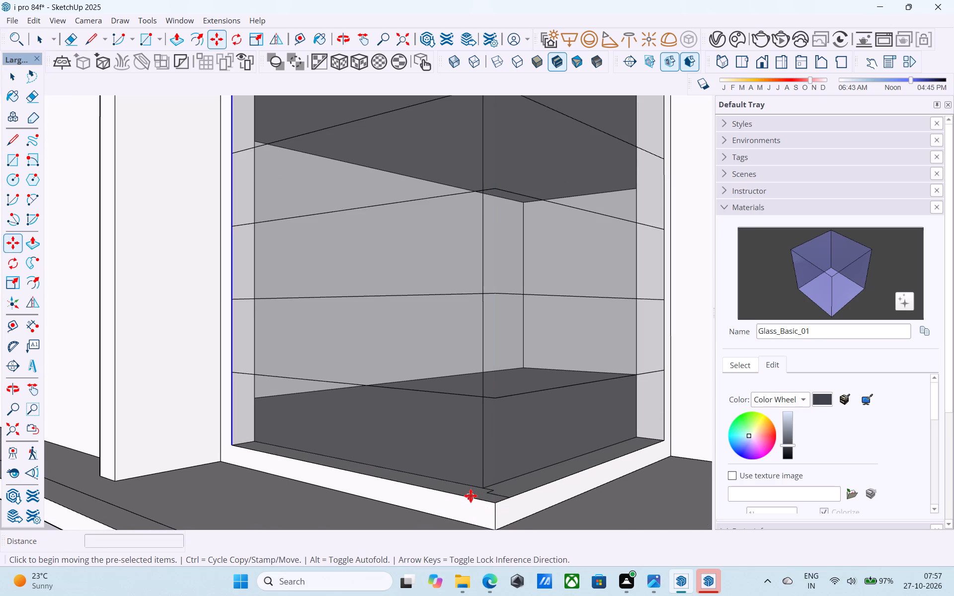
{"action": "left_click", "coordinate": [231, 444]}
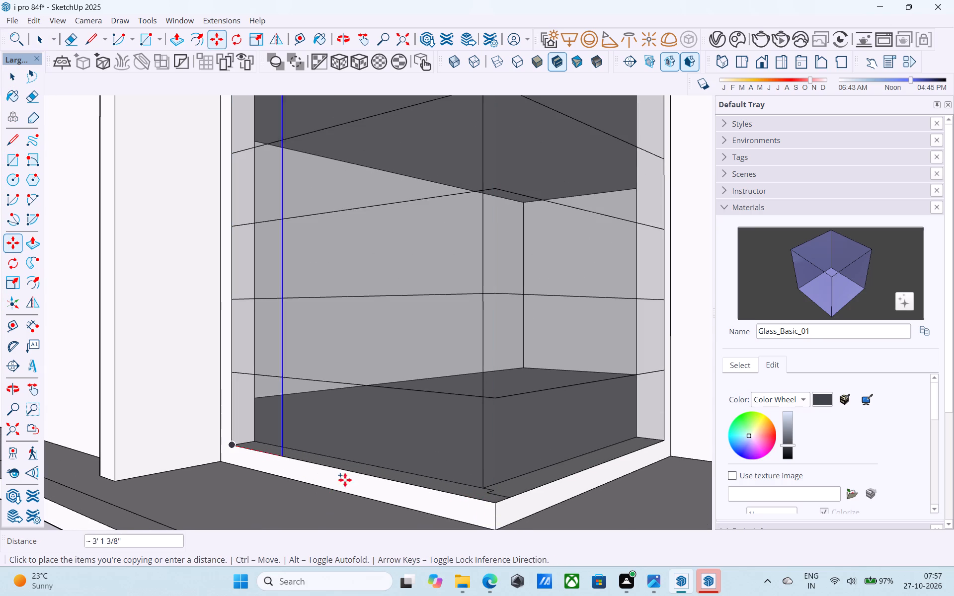
{"action": "left_click", "coordinate": [497, 504]}
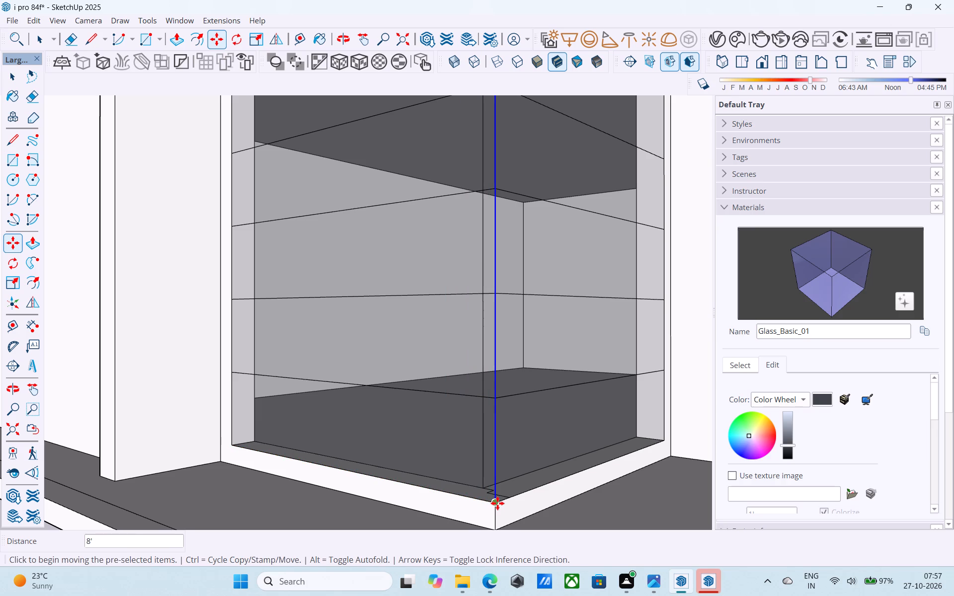
{"action": "type", "text": "/4"}
{"action": "key", "text": "Return"}
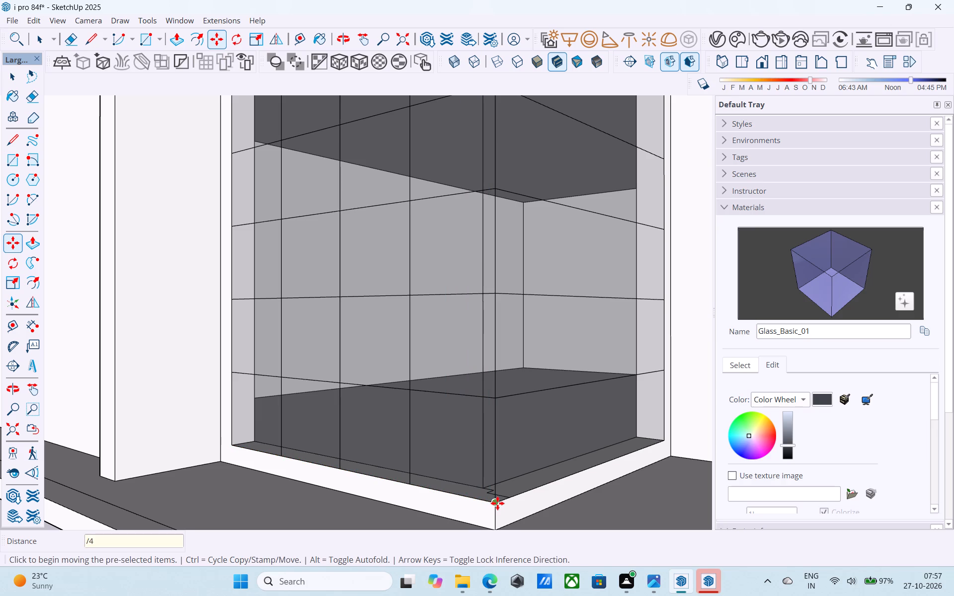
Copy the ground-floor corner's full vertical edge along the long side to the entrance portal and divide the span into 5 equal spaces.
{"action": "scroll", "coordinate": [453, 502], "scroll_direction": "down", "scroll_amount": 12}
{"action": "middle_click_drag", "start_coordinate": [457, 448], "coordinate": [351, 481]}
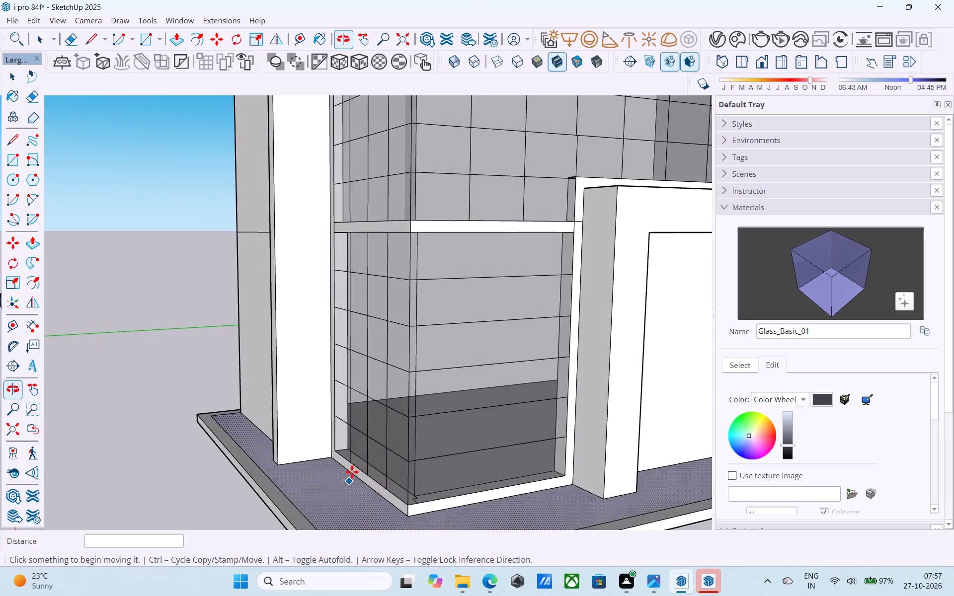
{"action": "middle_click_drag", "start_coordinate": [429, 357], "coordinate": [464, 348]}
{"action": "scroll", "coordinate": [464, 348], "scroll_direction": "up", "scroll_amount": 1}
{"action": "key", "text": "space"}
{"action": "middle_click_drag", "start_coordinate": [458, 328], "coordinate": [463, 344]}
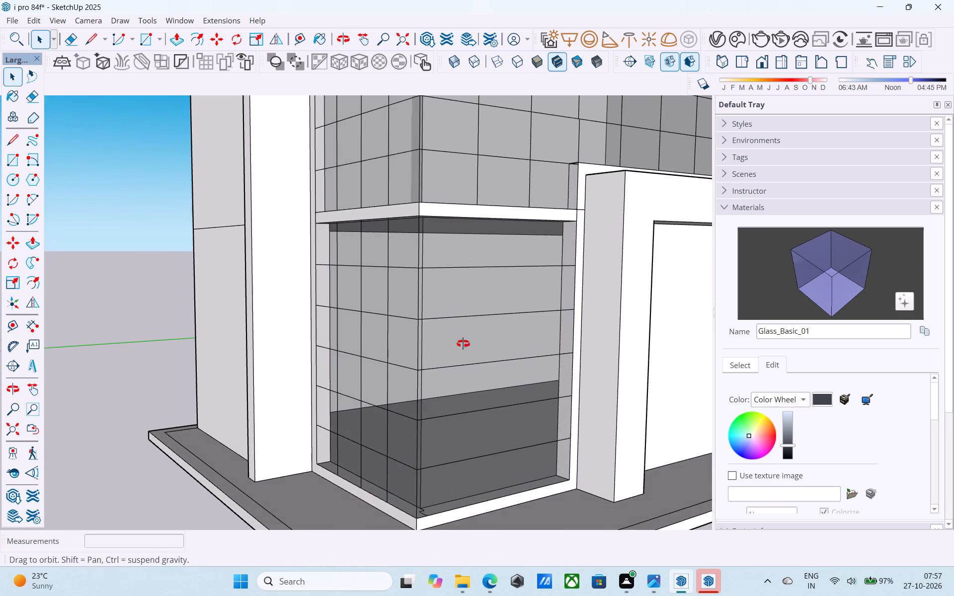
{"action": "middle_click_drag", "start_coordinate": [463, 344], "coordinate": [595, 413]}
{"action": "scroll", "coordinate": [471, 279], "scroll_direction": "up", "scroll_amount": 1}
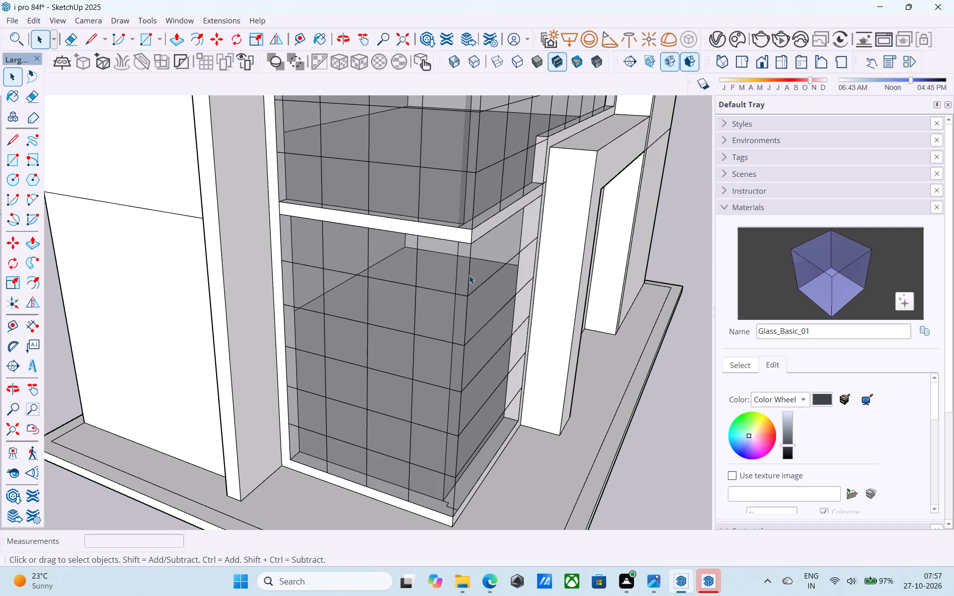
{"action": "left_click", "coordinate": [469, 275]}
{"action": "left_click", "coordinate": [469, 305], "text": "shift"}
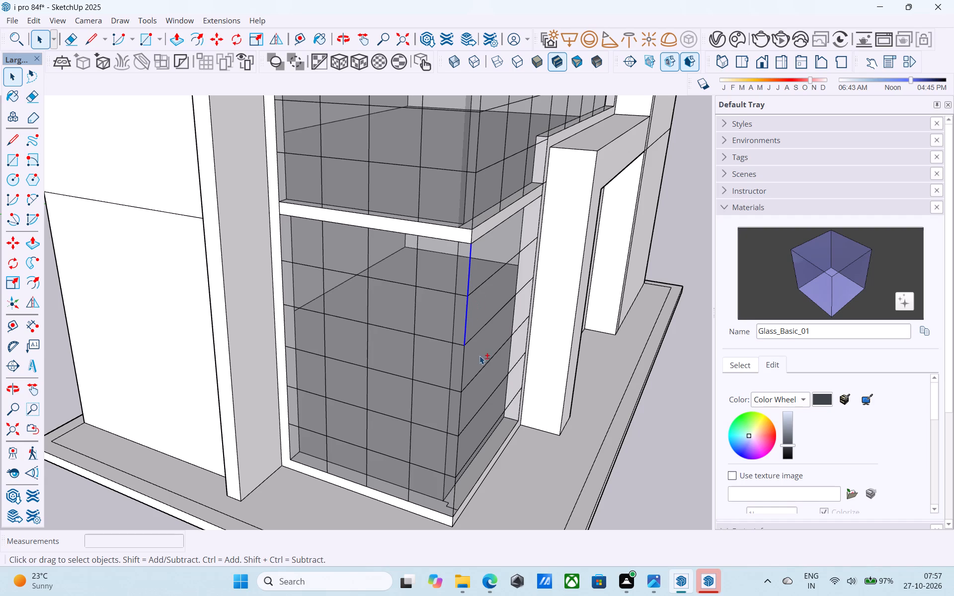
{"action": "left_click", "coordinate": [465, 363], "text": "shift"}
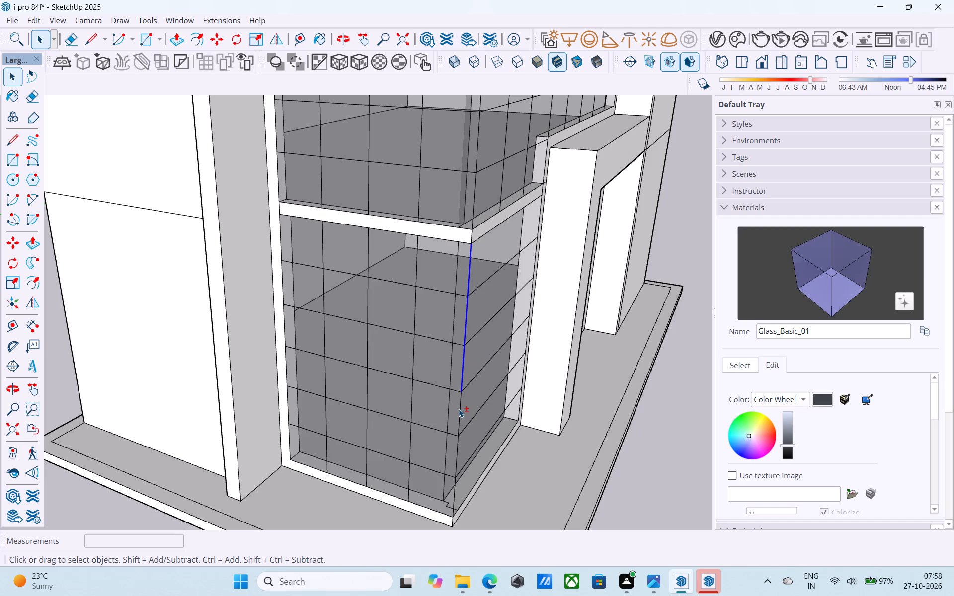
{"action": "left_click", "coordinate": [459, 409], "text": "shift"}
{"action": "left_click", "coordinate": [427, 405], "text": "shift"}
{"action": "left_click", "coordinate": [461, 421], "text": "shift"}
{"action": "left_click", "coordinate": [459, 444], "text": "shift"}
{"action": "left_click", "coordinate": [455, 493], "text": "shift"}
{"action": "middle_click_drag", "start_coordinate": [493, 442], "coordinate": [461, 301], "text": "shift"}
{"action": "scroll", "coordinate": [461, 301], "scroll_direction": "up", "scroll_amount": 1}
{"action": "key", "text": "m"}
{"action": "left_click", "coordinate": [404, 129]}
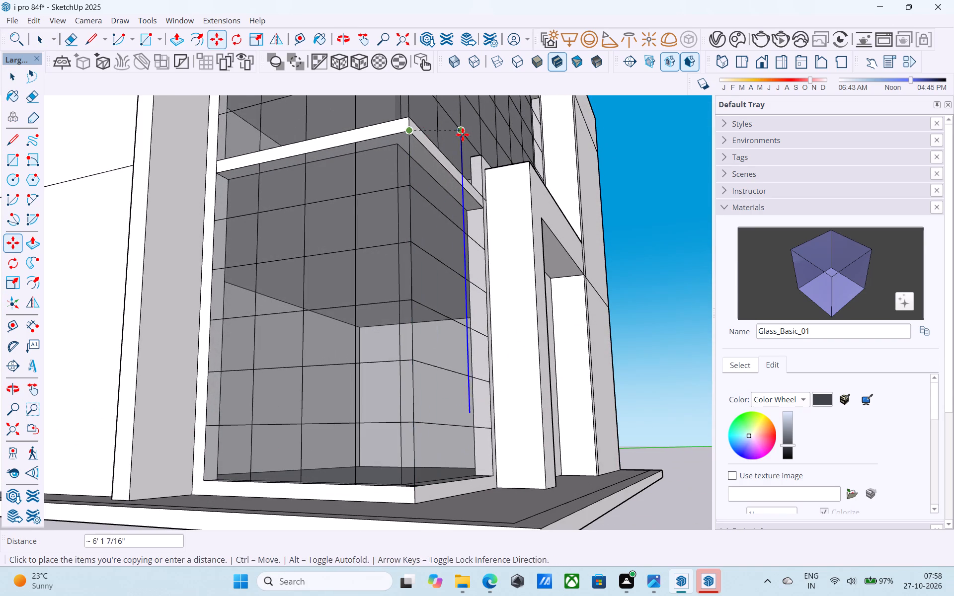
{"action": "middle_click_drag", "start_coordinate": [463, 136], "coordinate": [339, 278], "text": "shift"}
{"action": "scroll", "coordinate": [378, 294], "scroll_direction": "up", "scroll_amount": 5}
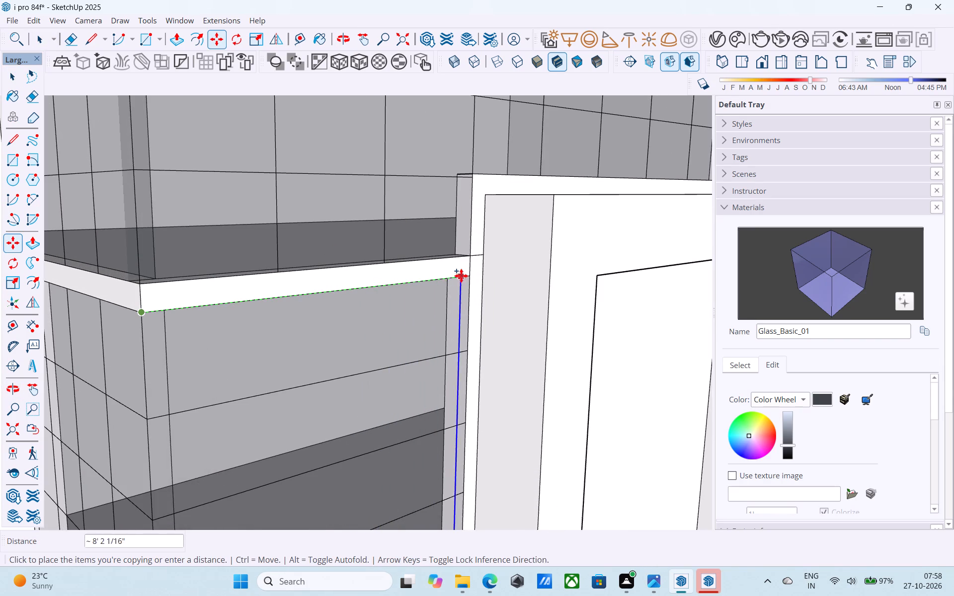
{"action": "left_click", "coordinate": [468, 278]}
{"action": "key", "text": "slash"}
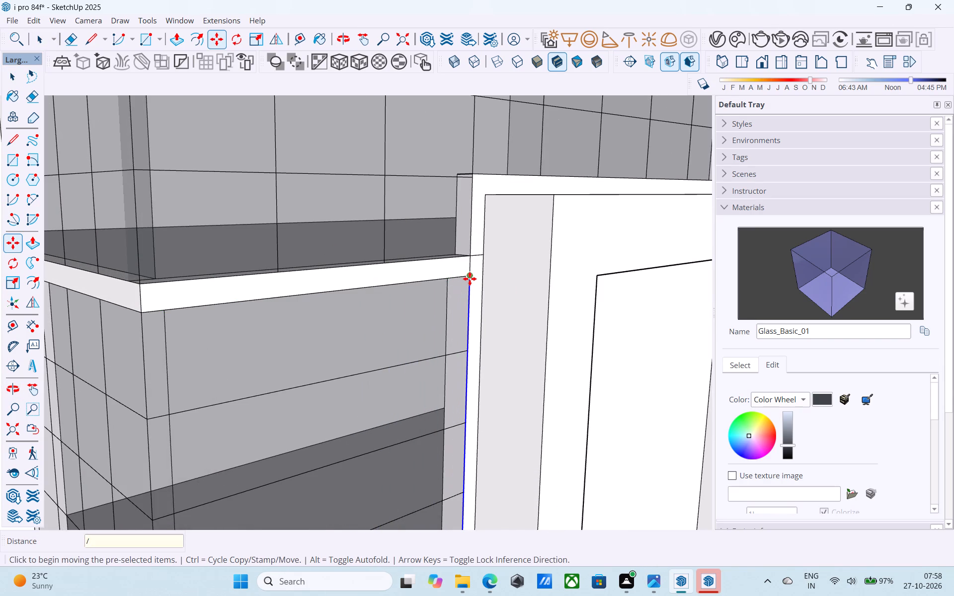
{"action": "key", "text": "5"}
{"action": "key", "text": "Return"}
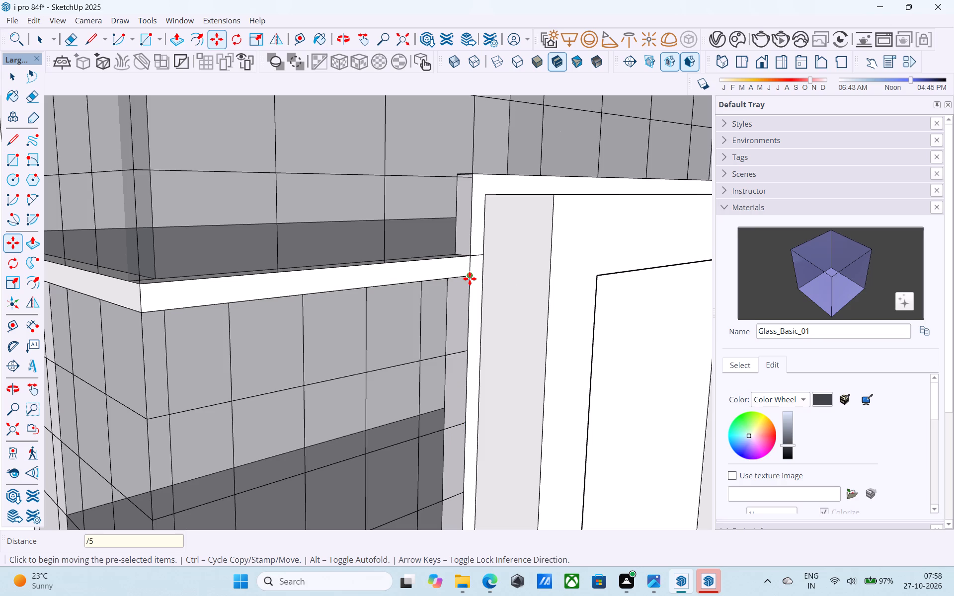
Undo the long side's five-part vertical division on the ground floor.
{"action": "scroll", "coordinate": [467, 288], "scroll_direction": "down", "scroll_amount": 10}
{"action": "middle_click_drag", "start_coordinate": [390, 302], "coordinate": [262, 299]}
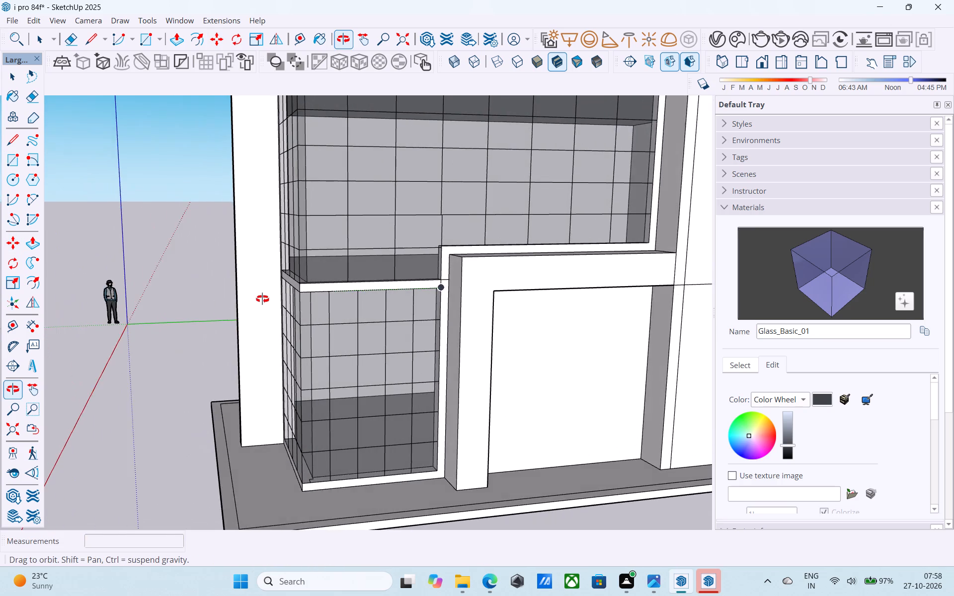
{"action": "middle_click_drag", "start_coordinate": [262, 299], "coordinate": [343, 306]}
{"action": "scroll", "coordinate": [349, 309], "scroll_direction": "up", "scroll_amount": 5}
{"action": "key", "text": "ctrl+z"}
Select all segments of the ground-floor glazing's vertical corner edge, from the floor slab down to the base.
{"action": "middle_click_drag", "start_coordinate": [349, 309], "coordinate": [350, 309]}
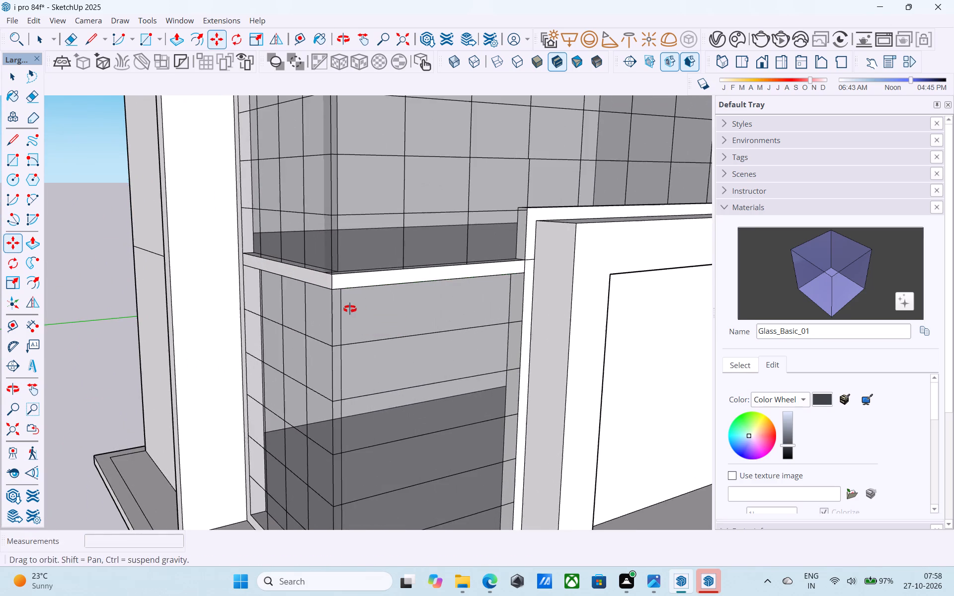
{"action": "middle_click_drag", "start_coordinate": [350, 309], "coordinate": [368, 300]}
{"action": "scroll", "coordinate": [346, 310], "scroll_direction": "up", "scroll_amount": 2}
{"action": "key", "text": "space"}
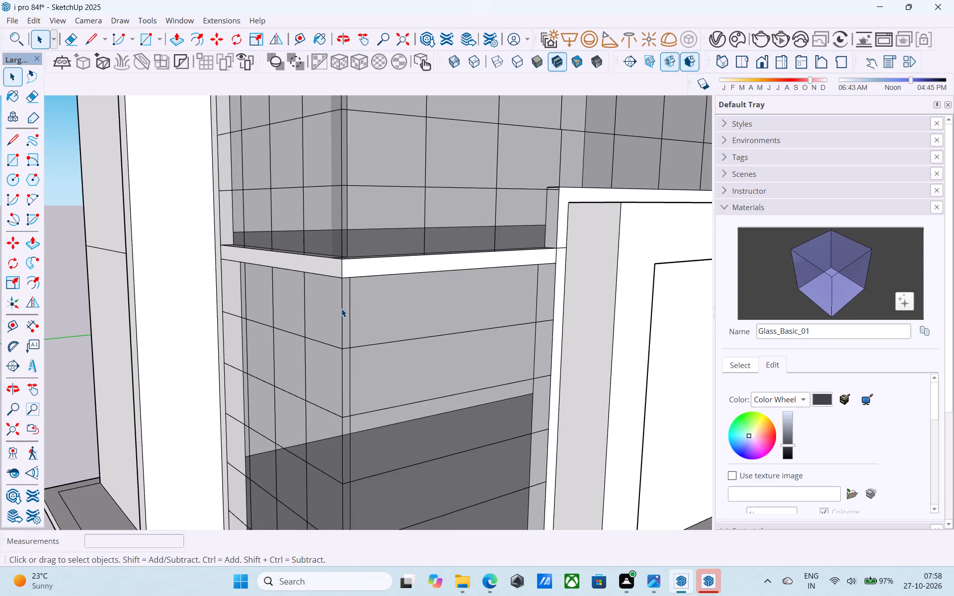
{"action": "left_click", "coordinate": [341, 308]}
{"action": "scroll", "coordinate": [351, 329], "scroll_direction": "down", "scroll_amount": 4}
{"action": "middle_click_drag", "start_coordinate": [351, 335], "coordinate": [377, 233], "text": "shift"}
{"action": "scroll", "coordinate": [387, 293], "scroll_direction": "up", "scroll_amount": 3, "text": "shift"}
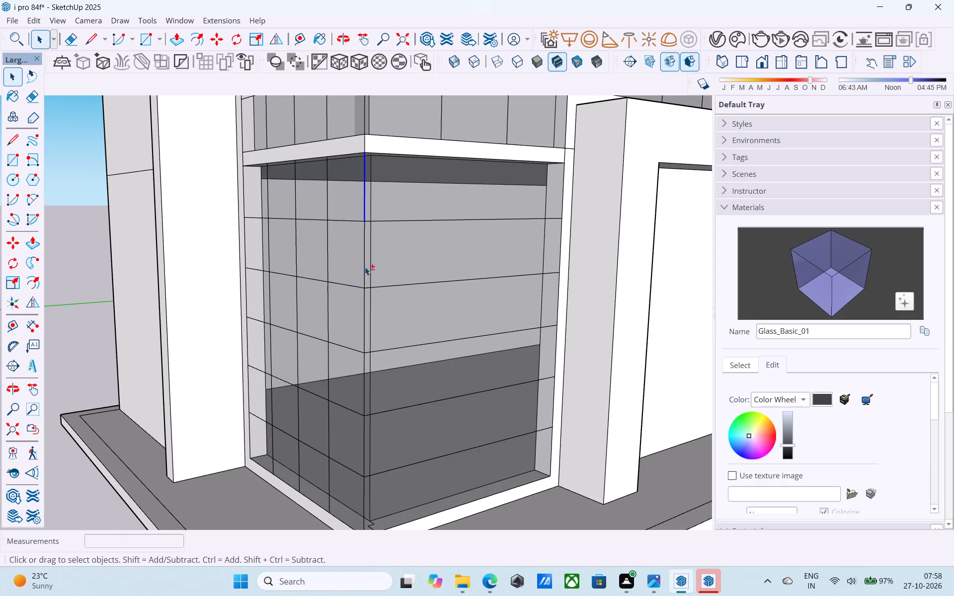
{"action": "left_click", "coordinate": [365, 267], "text": "shift"}
{"action": "left_click", "coordinate": [364, 309], "text": "shift"}
{"action": "left_click", "coordinate": [366, 371]}
{"action": "left_click", "coordinate": [365, 374], "text": "shift"}
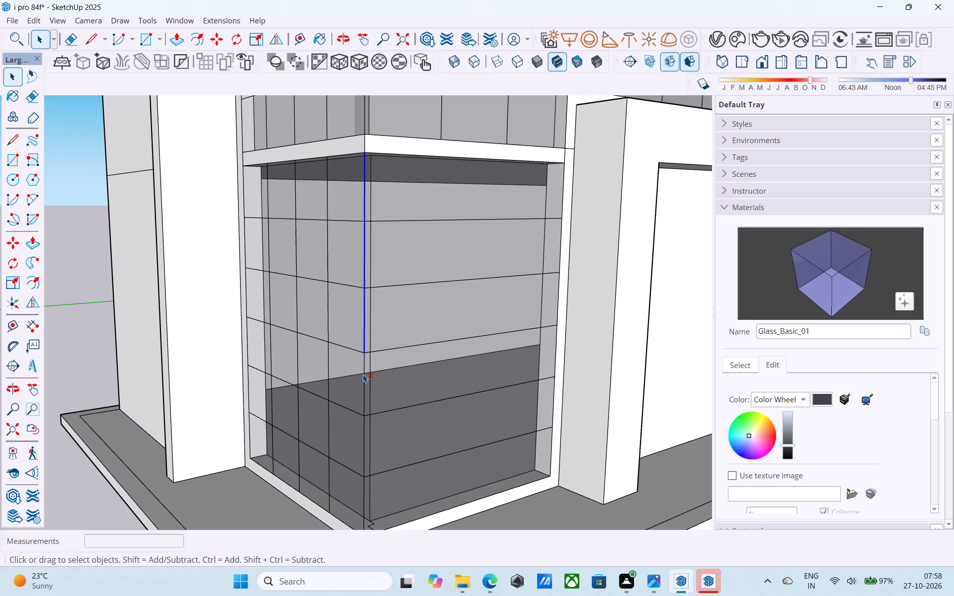
{"action": "left_click", "coordinate": [365, 374], "text": "shift"}
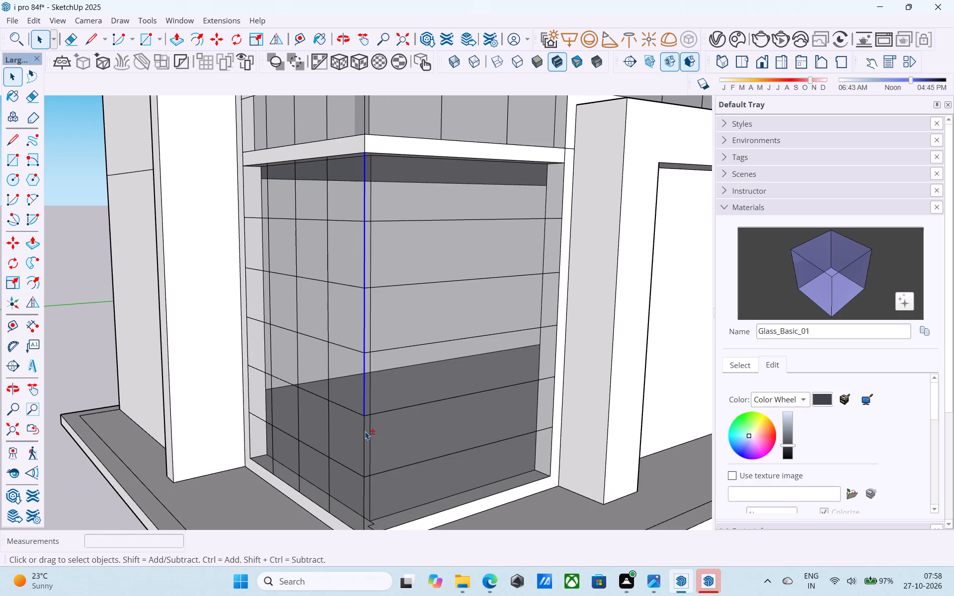
{"action": "left_click", "coordinate": [365, 431], "text": "shift"}
{"action": "left_click", "coordinate": [363, 491], "text": "shift"}
{"action": "scroll", "coordinate": [392, 433], "scroll_direction": "down", "scroll_amount": 5, "text": "shift"}
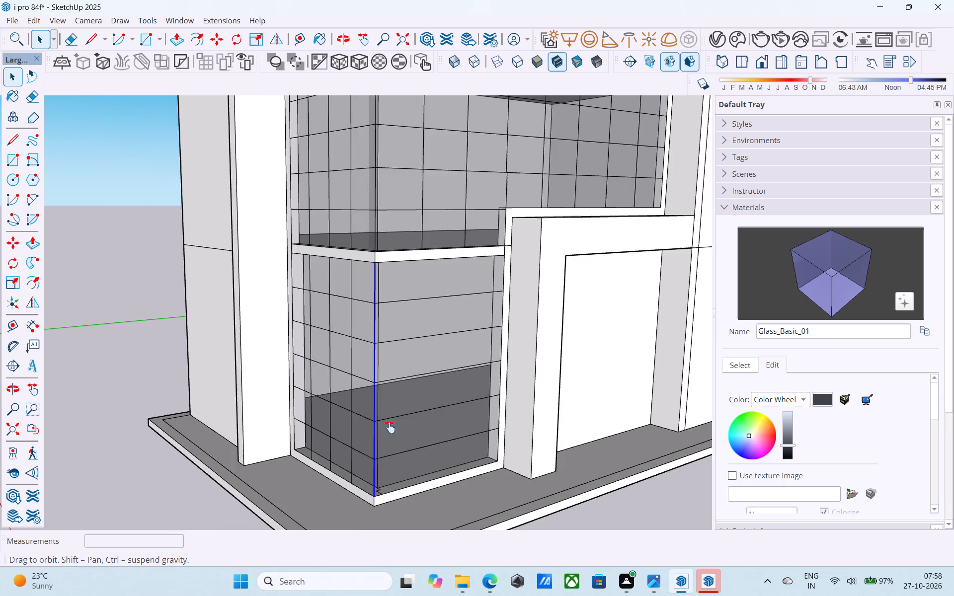
Copy the selected corner edge along the long side to the glazing's end beside the portal and divide the span into 4 equal spaces.
{"action": "middle_click", "coordinate": [390, 427], "text": "shift"}
{"action": "key", "text": "m"}
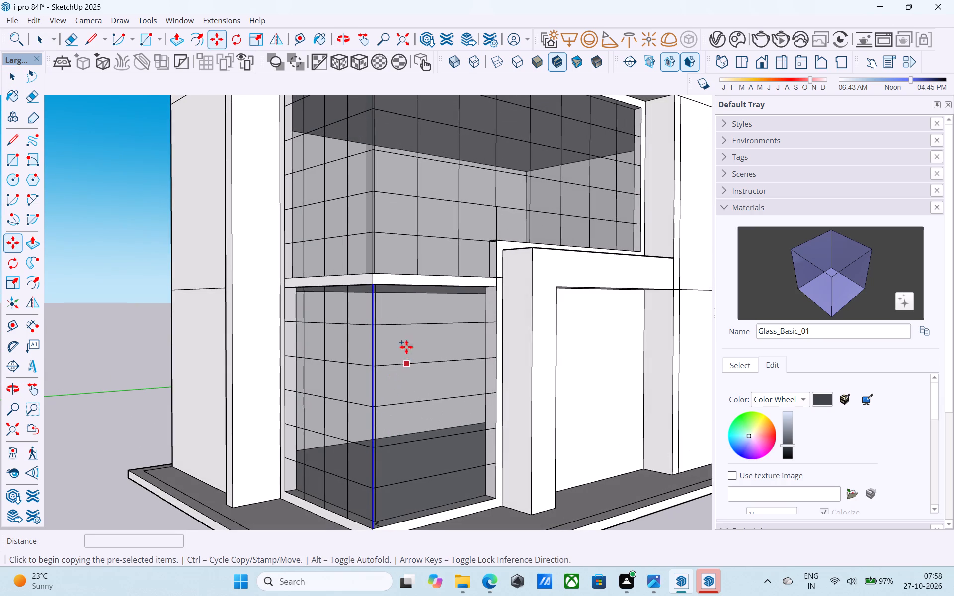
{"action": "scroll", "coordinate": [387, 288], "scroll_direction": "up", "scroll_amount": 8}
{"action": "left_click", "coordinate": [355, 281]}
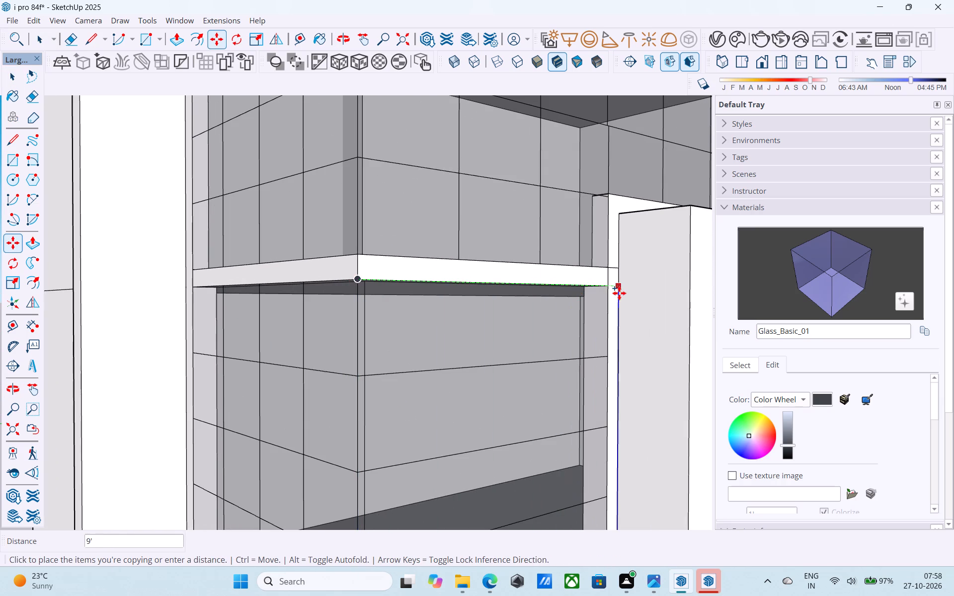
{"action": "left_click", "coordinate": [606, 292]}
{"action": "type", "text": "/4"}
{"action": "key", "text": "Return"}
{"action": "key", "text": "space"}
Examine the building's glazing grid and overall massing from several angles, including from below.
{"action": "scroll", "coordinate": [602, 293], "scroll_direction": "down", "scroll_amount": 6}
{"action": "middle_click_drag", "start_coordinate": [592, 294], "coordinate": [438, 322]}
{"action": "scroll", "coordinate": [416, 333], "scroll_direction": "down", "scroll_amount": 9}
{"action": "middle_click_drag", "start_coordinate": [418, 339], "coordinate": [565, 329]}
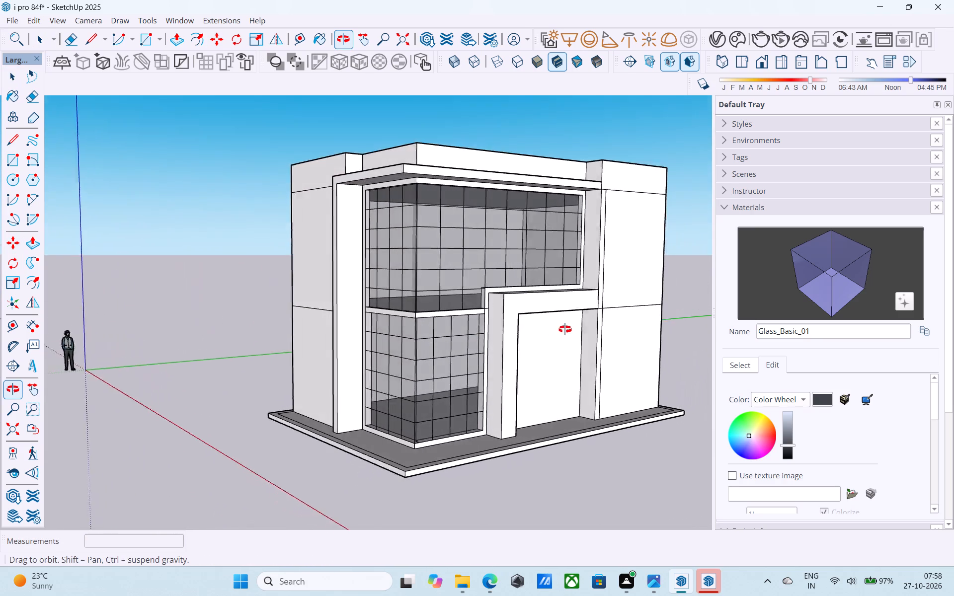
{"action": "middle_click_drag", "start_coordinate": [565, 329], "coordinate": [593, 341]}
{"action": "scroll", "coordinate": [589, 341], "scroll_direction": "down", "scroll_amount": 4}
{"action": "middle_click_drag", "start_coordinate": [576, 357], "coordinate": [528, 327]}
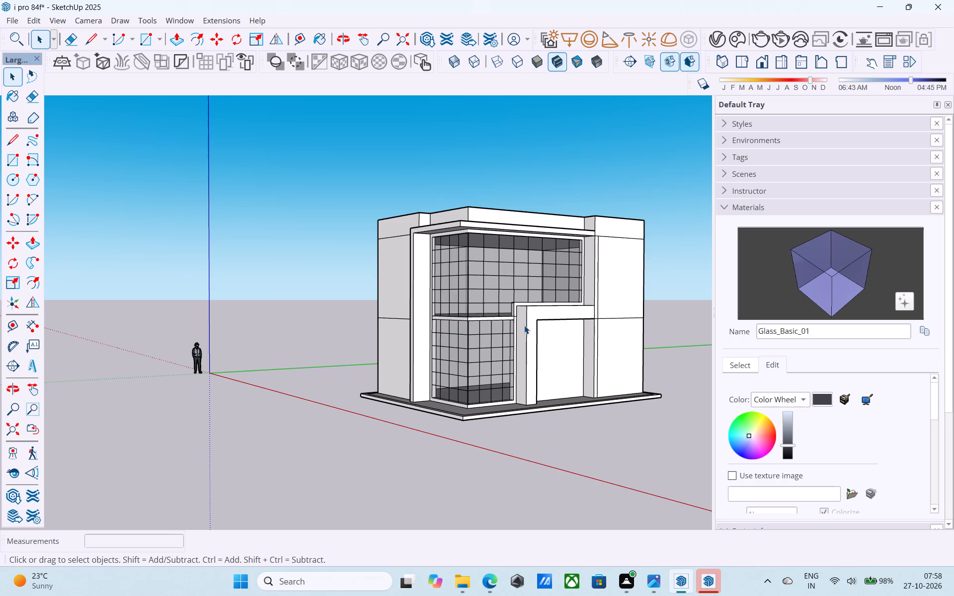
{"action": "middle_click_drag", "start_coordinate": [526, 335], "coordinate": [530, 322]}
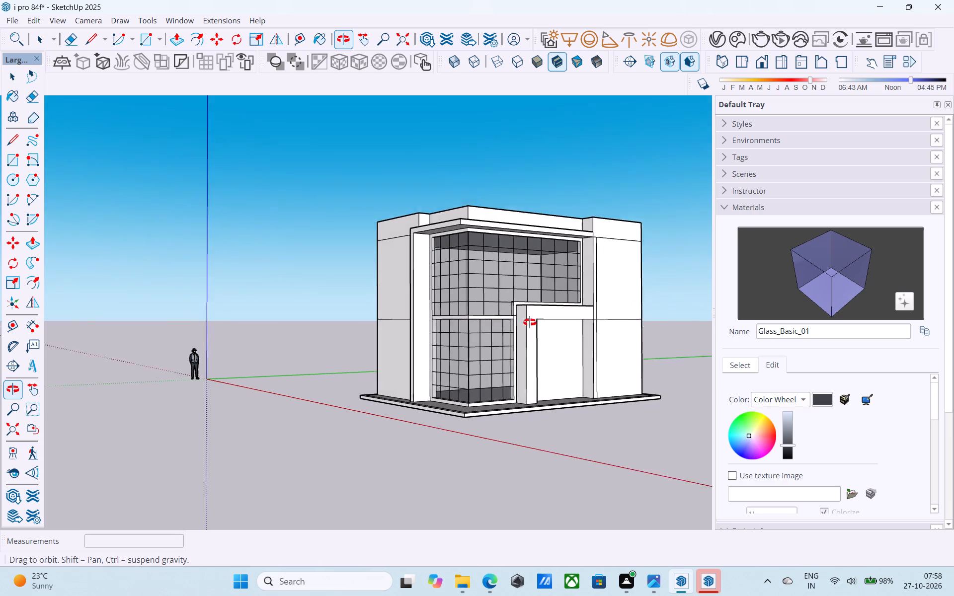
{"action": "middle_click_drag", "start_coordinate": [530, 322], "coordinate": [531, 301]}
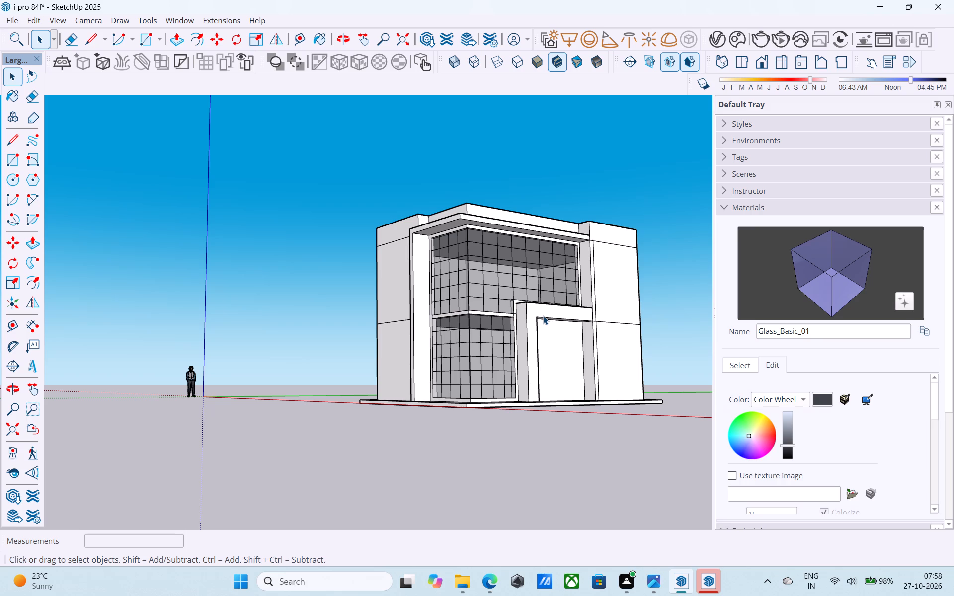
{"action": "scroll", "coordinate": [543, 316], "scroll_direction": "up", "scroll_amount": 1}
{"action": "scroll", "coordinate": [543, 316], "scroll_direction": "down", "scroll_amount": 3}
{"action": "middle_click_drag", "start_coordinate": [545, 317], "coordinate": [594, 322]}
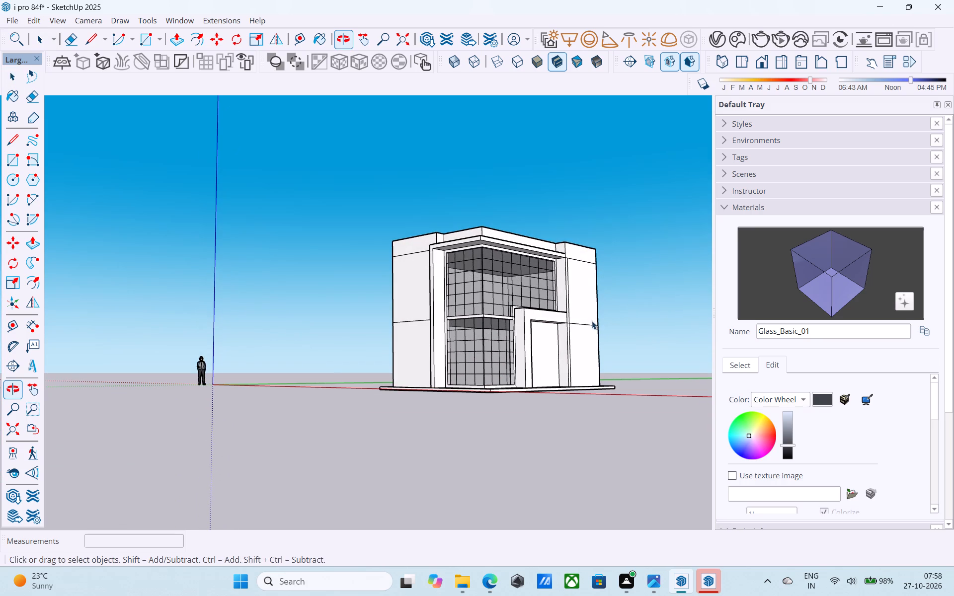
{"action": "scroll", "coordinate": [587, 317], "scroll_direction": "up", "scroll_amount": 1}
{"action": "middle_click_drag", "start_coordinate": [548, 358], "coordinate": [490, 278]}
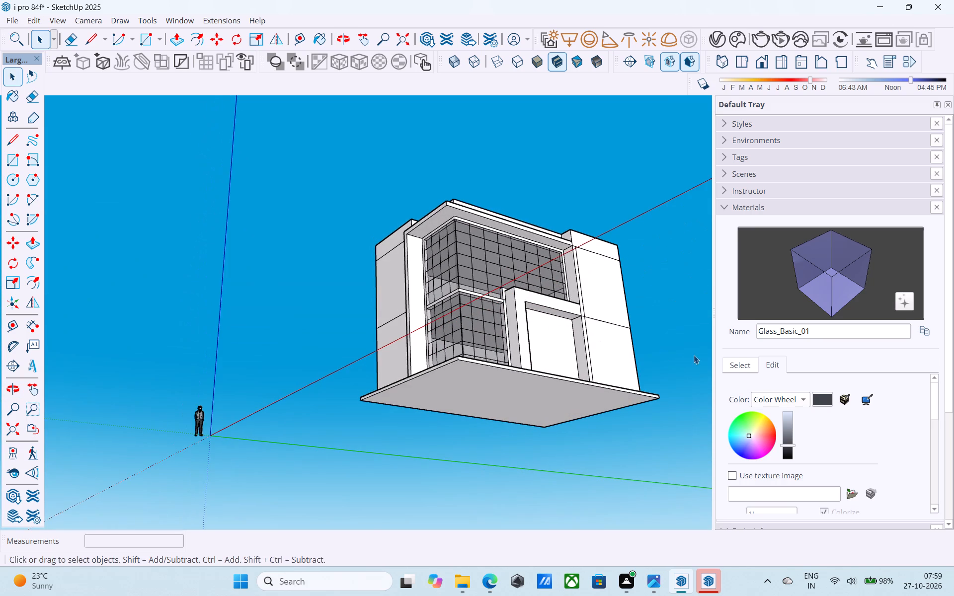
Paint the roof projection's underside and the tall pillar's face beside the glazing with the wood material Wood_Veneer_15_1K.
{"action": "left_click", "coordinate": [736, 371]}
{"action": "left_click", "coordinate": [796, 384]}
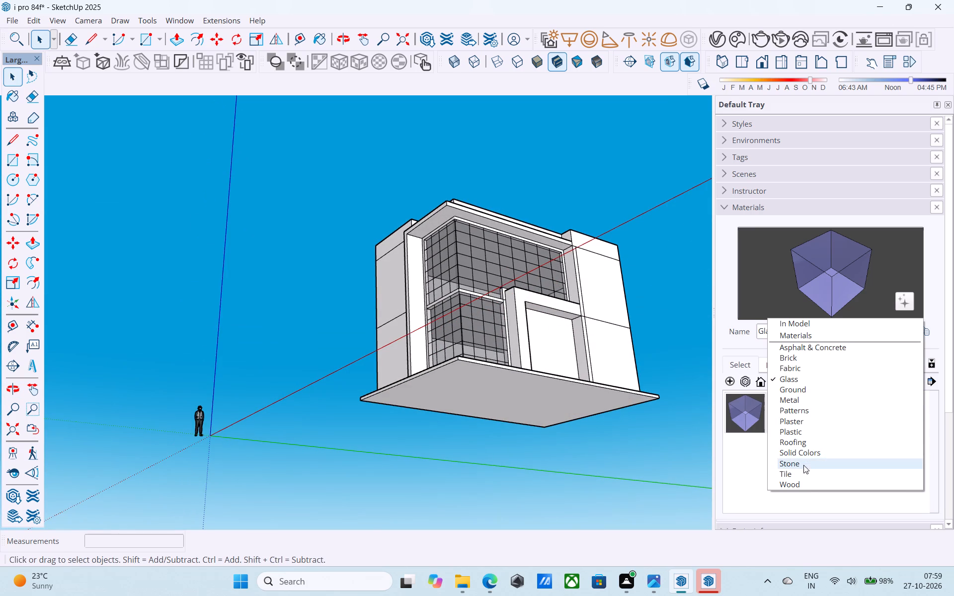
{"action": "left_click", "coordinate": [796, 481]}
{"action": "left_click", "coordinate": [794, 465]}
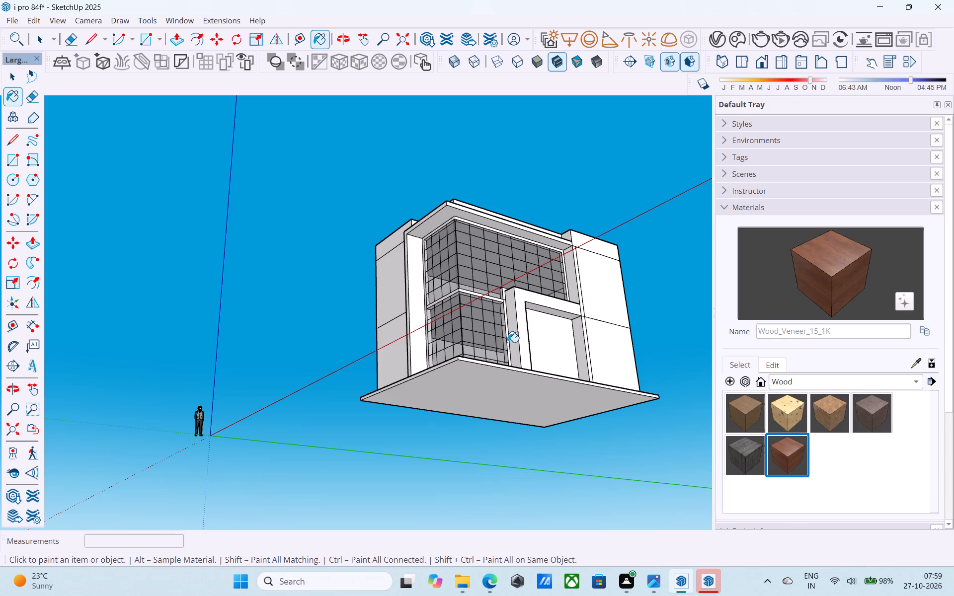
{"action": "scroll", "coordinate": [438, 248], "scroll_direction": "up", "scroll_amount": 6}
{"action": "scroll", "coordinate": [417, 213], "scroll_direction": "up", "scroll_amount": 4}
{"action": "left_click", "coordinate": [414, 214]}
{"action": "left_click", "coordinate": [385, 276]}
{"action": "scroll", "coordinate": [419, 231], "scroll_direction": "down", "scroll_amount": 3}
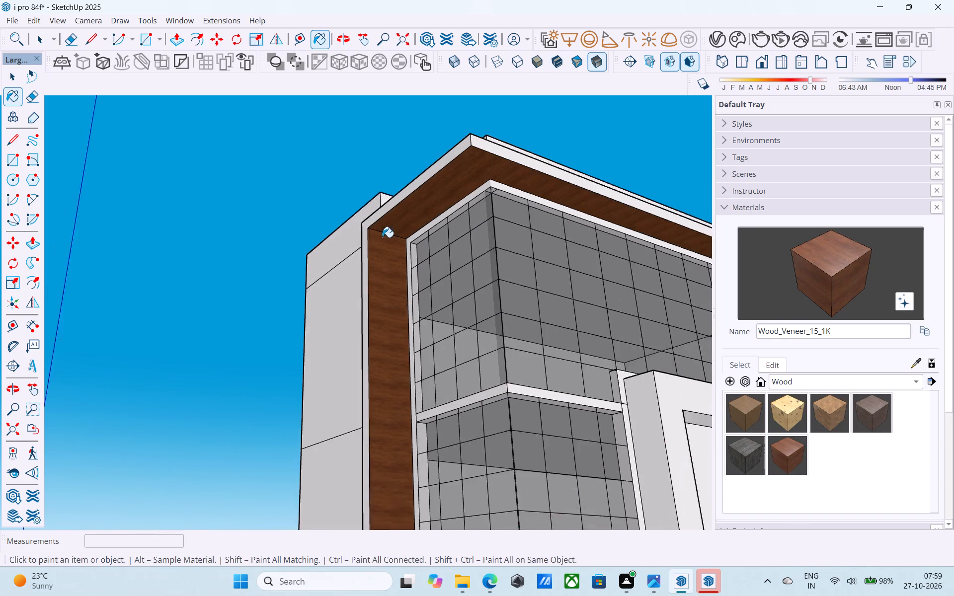
{"action": "scroll", "coordinate": [382, 237], "scroll_direction": "down", "scroll_amount": 4}
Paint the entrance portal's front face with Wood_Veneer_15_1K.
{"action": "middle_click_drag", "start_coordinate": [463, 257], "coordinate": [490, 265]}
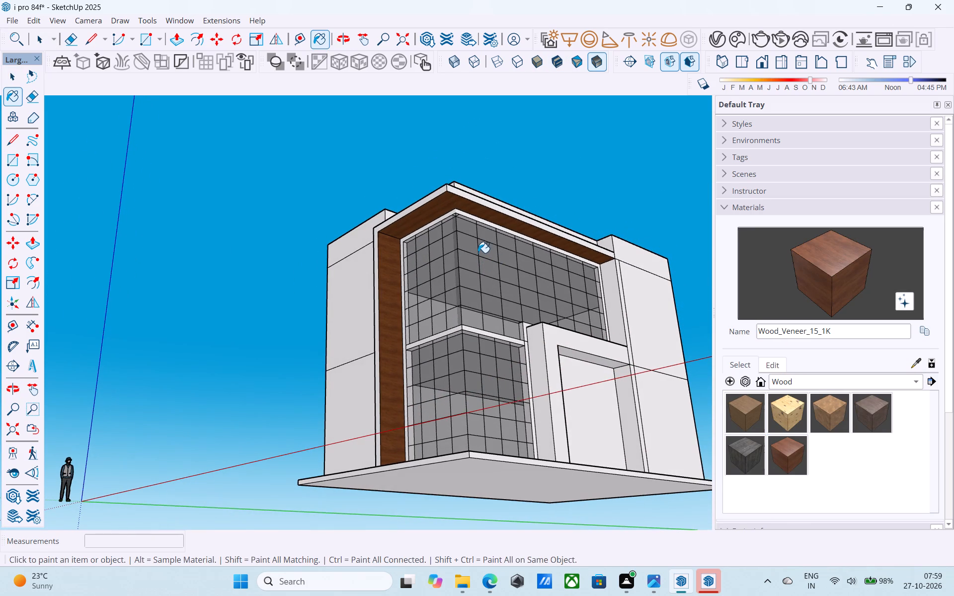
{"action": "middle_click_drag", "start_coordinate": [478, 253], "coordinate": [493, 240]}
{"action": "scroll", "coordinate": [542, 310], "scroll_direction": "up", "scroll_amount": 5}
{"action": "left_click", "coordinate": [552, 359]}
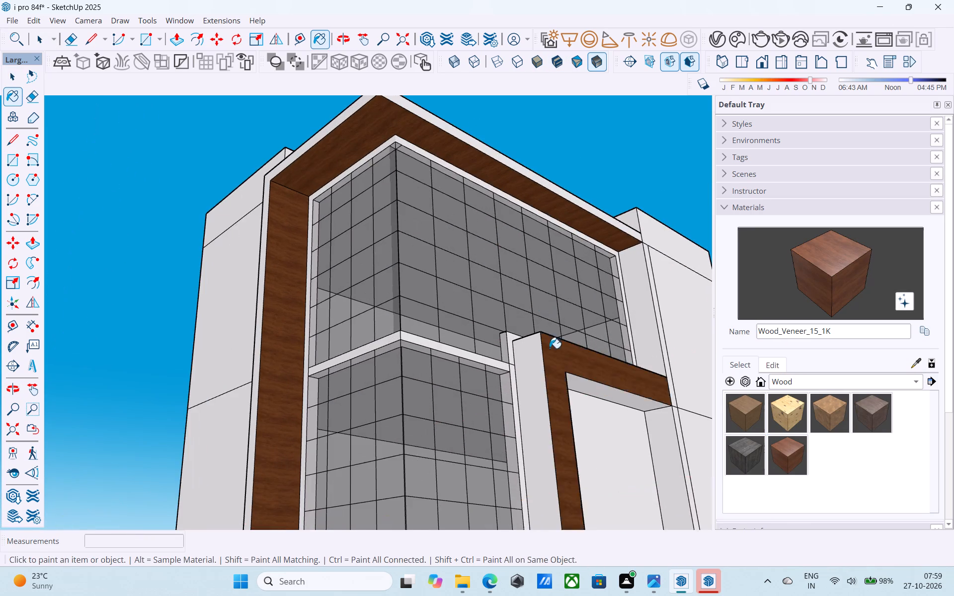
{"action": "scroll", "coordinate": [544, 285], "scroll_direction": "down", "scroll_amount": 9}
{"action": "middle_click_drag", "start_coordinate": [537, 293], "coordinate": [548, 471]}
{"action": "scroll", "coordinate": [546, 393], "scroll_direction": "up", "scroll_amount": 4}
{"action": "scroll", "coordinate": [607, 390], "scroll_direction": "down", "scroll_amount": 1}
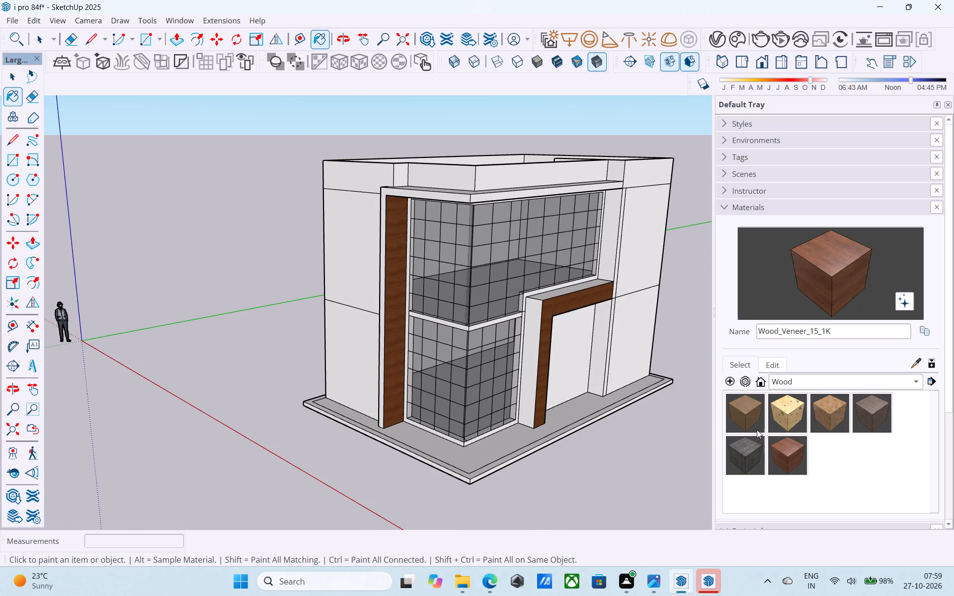
Paint the entrance portal's front, outer side and top faces with the wood material Plywood_01_1K.
{"action": "left_click", "coordinate": [864, 409]}
{"action": "middle_click_drag", "start_coordinate": [549, 339], "coordinate": [533, 323]}
{"action": "scroll", "coordinate": [536, 323], "scroll_direction": "up", "scroll_amount": 4}
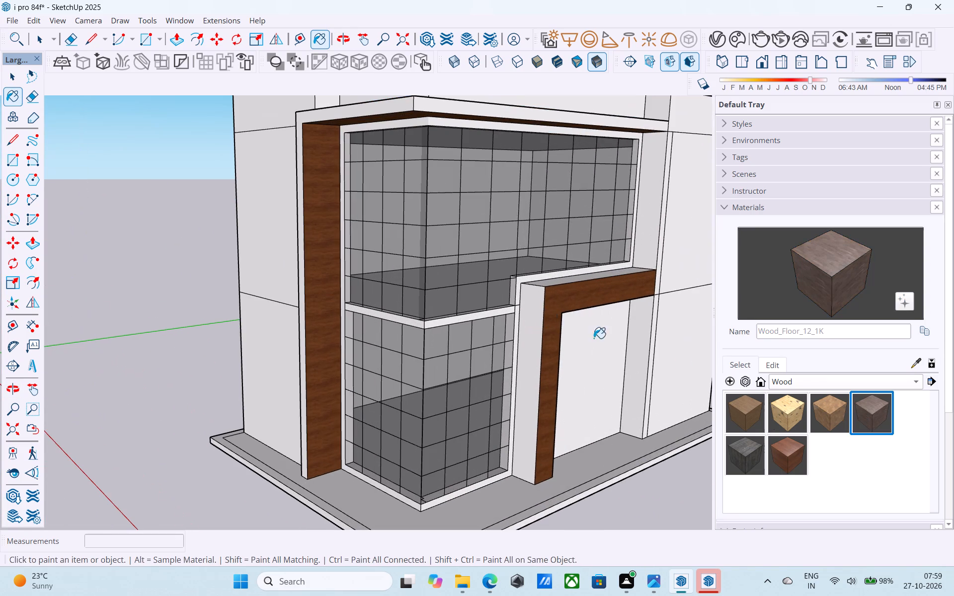
{"action": "left_click", "coordinate": [748, 410]}
{"action": "scroll", "coordinate": [550, 331], "scroll_direction": "up", "scroll_amount": 4}
{"action": "left_click", "coordinate": [547, 311]}
{"action": "left_click", "coordinate": [533, 300]}
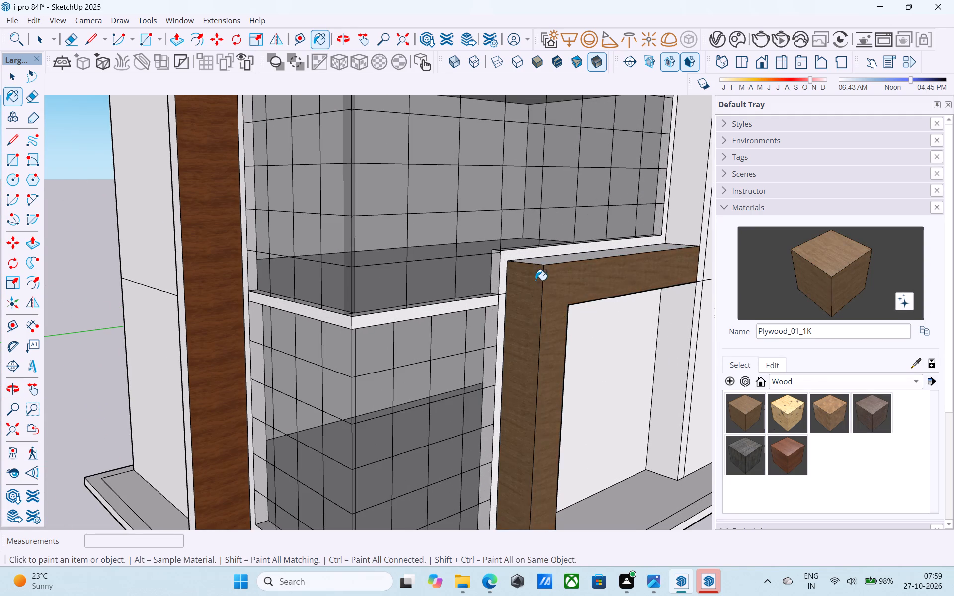
{"action": "middle_click_drag", "start_coordinate": [539, 276], "coordinate": [526, 342]}
{"action": "left_click", "coordinate": [542, 282]}
{"action": "scroll", "coordinate": [545, 282], "scroll_direction": "down", "scroll_amount": 10}
Erase the floor-level and parapet-level lines and the vertical seam from the solid wall block beside the portal on the long side.
{"action": "middle_click_drag", "start_coordinate": [494, 354], "coordinate": [490, 291]}
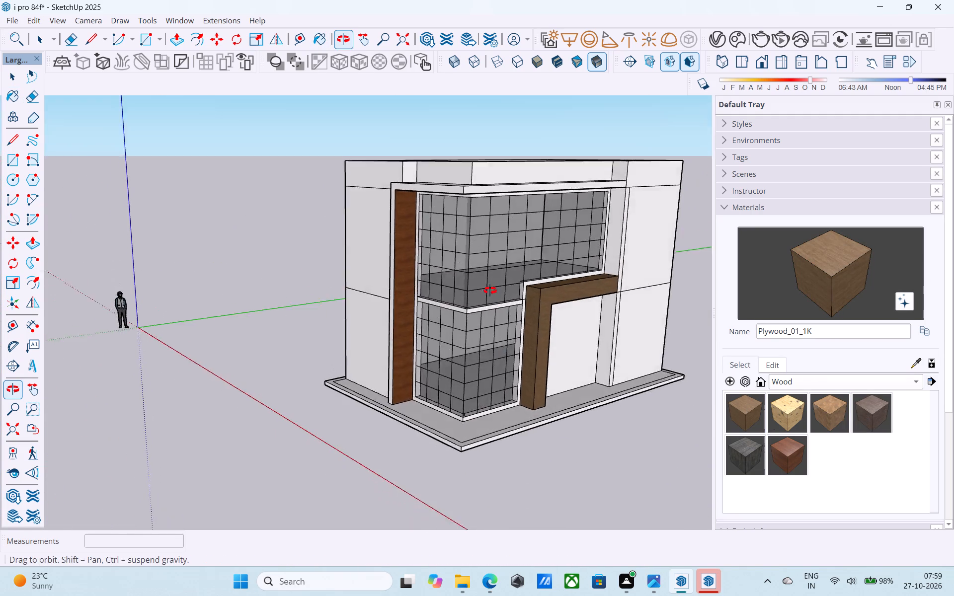
{"action": "middle_click_drag", "start_coordinate": [490, 291], "coordinate": [395, 275]}
{"action": "scroll", "coordinate": [391, 273], "scroll_direction": "down", "scroll_amount": 3}
{"action": "scroll", "coordinate": [391, 274], "scroll_direction": "up", "scroll_amount": 2}
{"action": "scroll", "coordinate": [391, 274], "scroll_direction": "down", "scroll_amount": 2}
{"action": "middle_click_drag", "start_coordinate": [574, 299], "coordinate": [485, 293]}
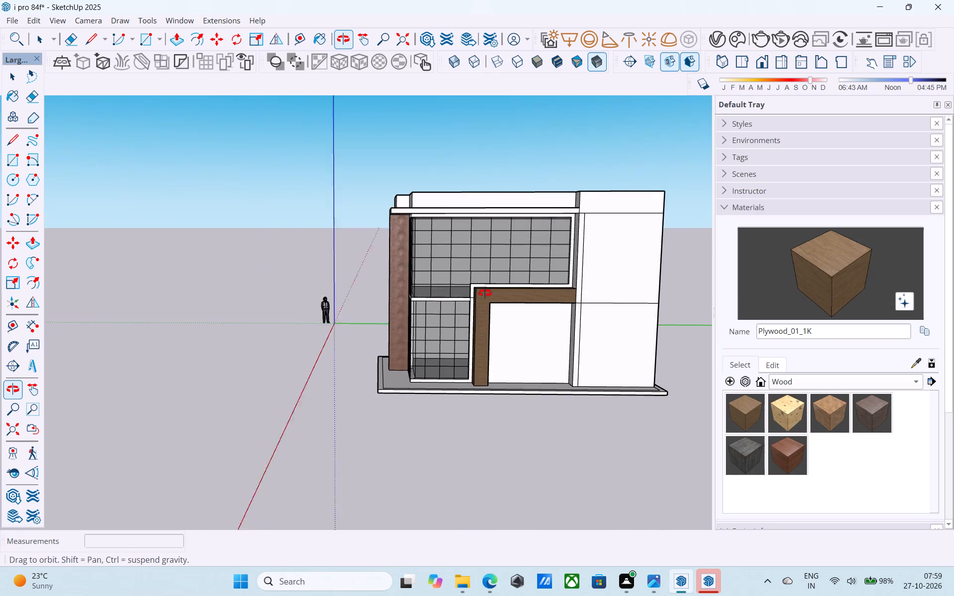
{"action": "middle_click_drag", "start_coordinate": [485, 293], "coordinate": [475, 292]}
{"action": "middle_click_drag", "start_coordinate": [534, 294], "coordinate": [517, 293]}
{"action": "key", "text": "e"}
{"action": "left_click_drag", "start_coordinate": [598, 274], "coordinate": [613, 323]}
{"action": "scroll", "coordinate": [593, 307], "scroll_direction": "up", "scroll_amount": 4}
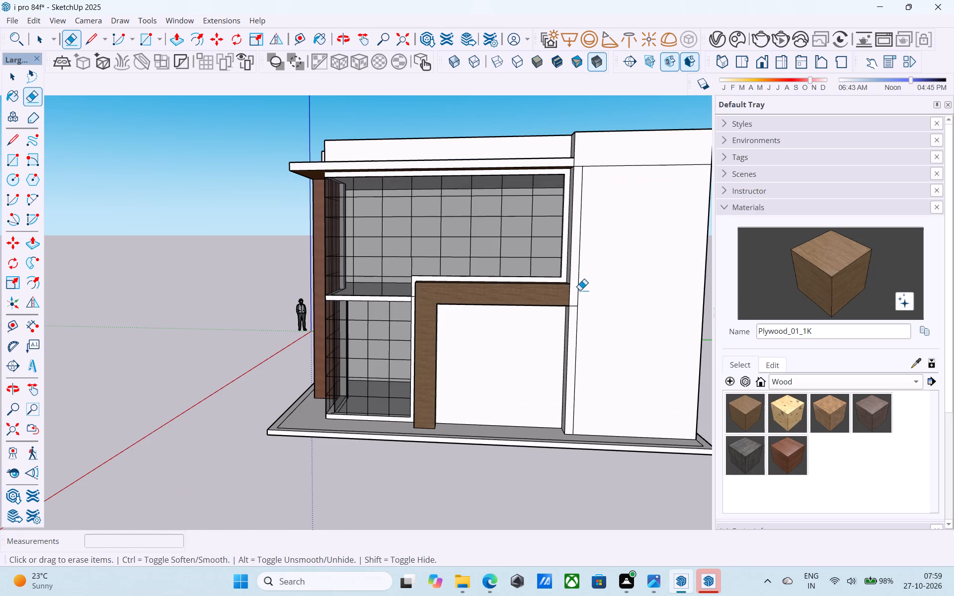
{"action": "left_click", "coordinate": [579, 290]}
{"action": "left_click_drag", "start_coordinate": [579, 302], "coordinate": [578, 308]}
{"action": "left_click_drag", "start_coordinate": [618, 156], "coordinate": [619, 172]}
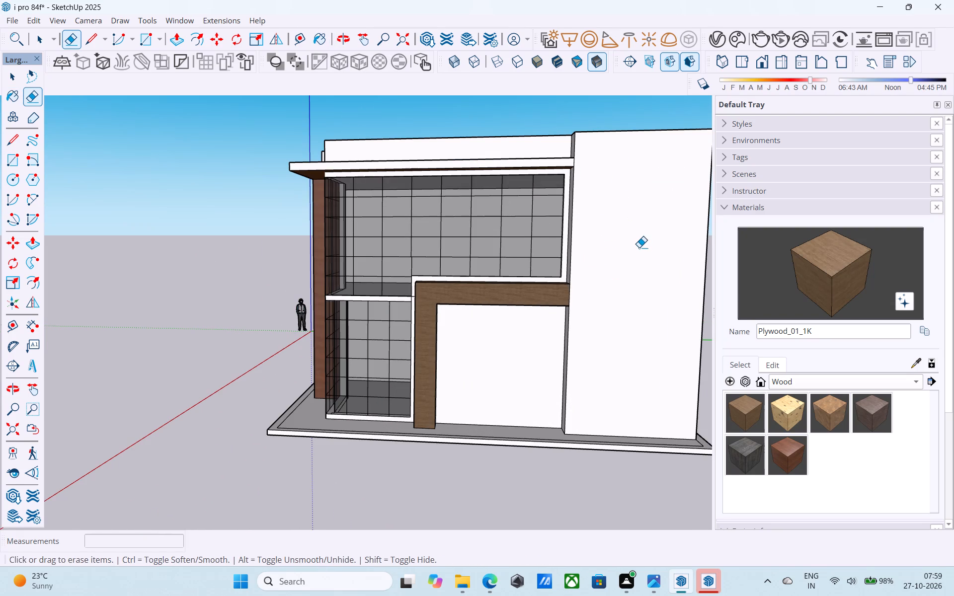
Examine the painted facade and the roof parapet from the front and from above.
{"action": "middle_click_drag", "start_coordinate": [636, 248], "coordinate": [563, 256]}
{"action": "scroll", "coordinate": [562, 256], "scroll_direction": "up", "scroll_amount": 1}
{"action": "scroll", "coordinate": [563, 256], "scroll_direction": "down", "scroll_amount": 4}
{"action": "middle_click_drag", "start_coordinate": [544, 286], "coordinate": [719, 313]}
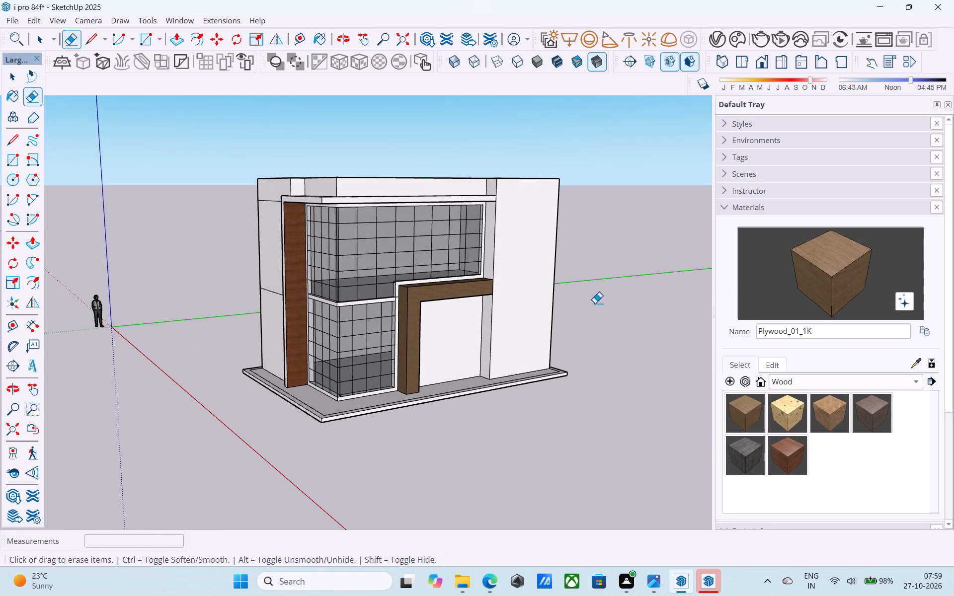
{"action": "middle_click_drag", "start_coordinate": [594, 302], "coordinate": [644, 289]}
{"action": "middle_click_drag", "start_coordinate": [573, 281], "coordinate": [580, 351]}
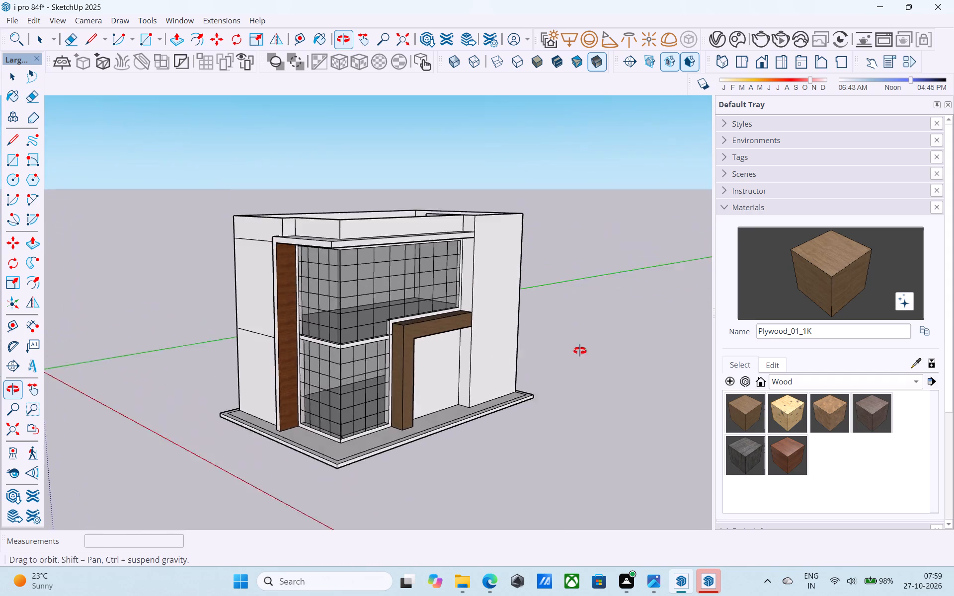
{"action": "middle_click_drag", "start_coordinate": [580, 351], "coordinate": [568, 460]}
{"action": "scroll", "coordinate": [514, 230], "scroll_direction": "up", "scroll_amount": 11}
{"action": "key", "text": "space"}
{"action": "scroll", "coordinate": [469, 202], "scroll_direction": "down", "scroll_amount": 5}
{"action": "middle_click_drag", "start_coordinate": [466, 205], "coordinate": [426, 229]}
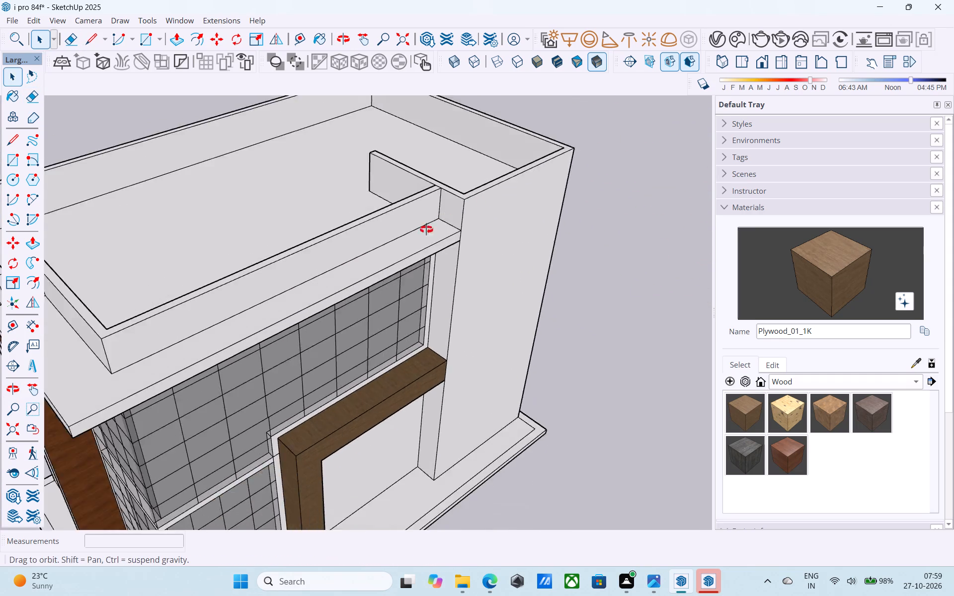
{"action": "middle_click_drag", "start_coordinate": [426, 229], "coordinate": [280, 271]}
{"action": "scroll", "coordinate": [280, 264], "scroll_direction": "down", "scroll_amount": 5}
{"action": "scroll", "coordinate": [492, 199], "scroll_direction": "up", "scroll_amount": 1}
Push/Pull the end face of the short stub wall on the roof across to the opposite parapet.
{"action": "key", "text": "l"}
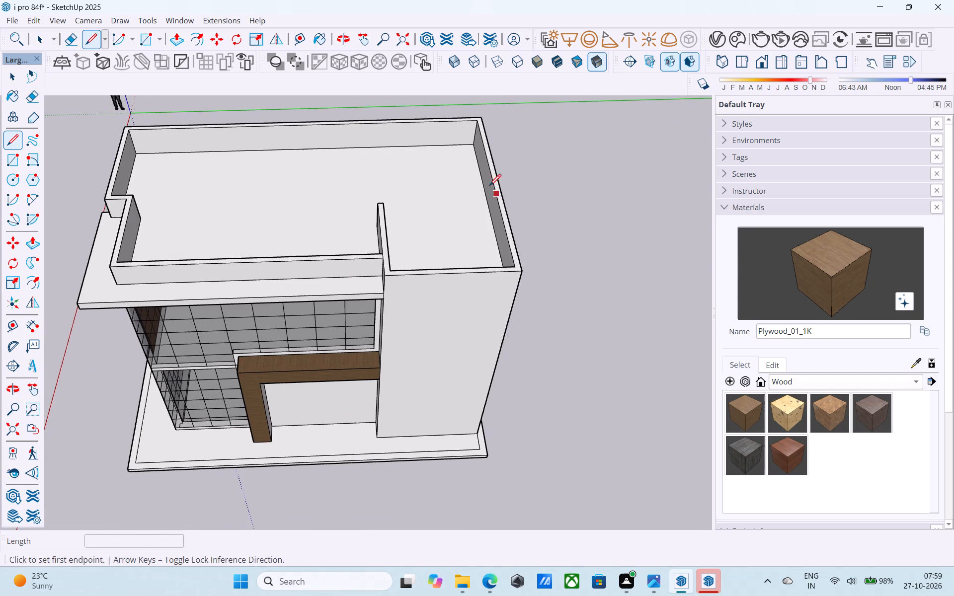
{"action": "middle_click_drag", "start_coordinate": [386, 196], "coordinate": [830, 202]}
{"action": "middle_click_drag", "start_coordinate": [476, 210], "coordinate": [669, 165]}
{"action": "key", "text": "space"}
{"action": "scroll", "coordinate": [247, 202], "scroll_direction": "up", "scroll_amount": 5}
{"action": "left_click", "coordinate": [295, 277]}
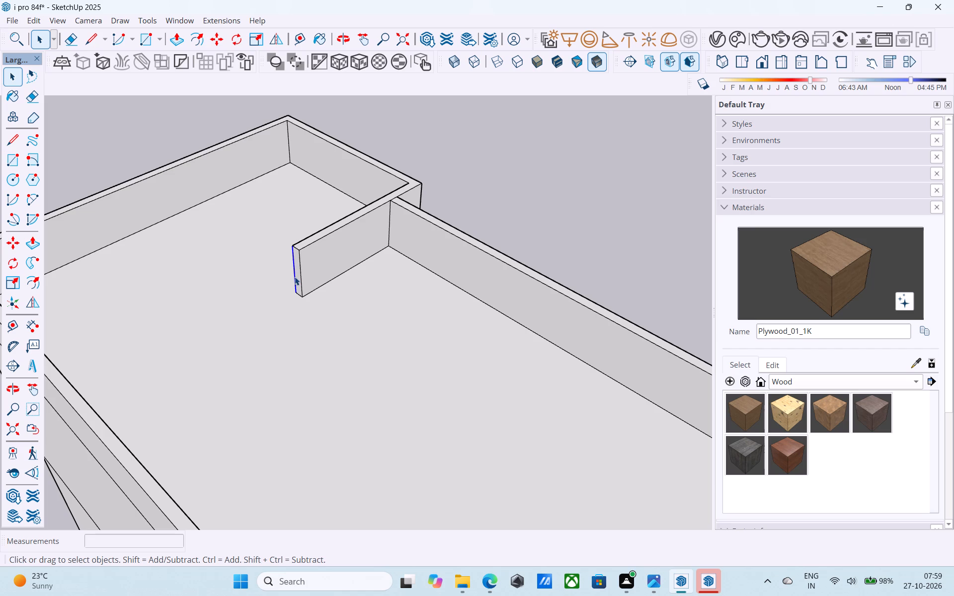
{"action": "left_click", "coordinate": [296, 273]}
{"action": "left_click", "coordinate": [296, 273]}
{"action": "left_click", "coordinate": [296, 273]}
{"action": "scroll", "coordinate": [298, 274], "scroll_direction": "up", "scroll_amount": 1}
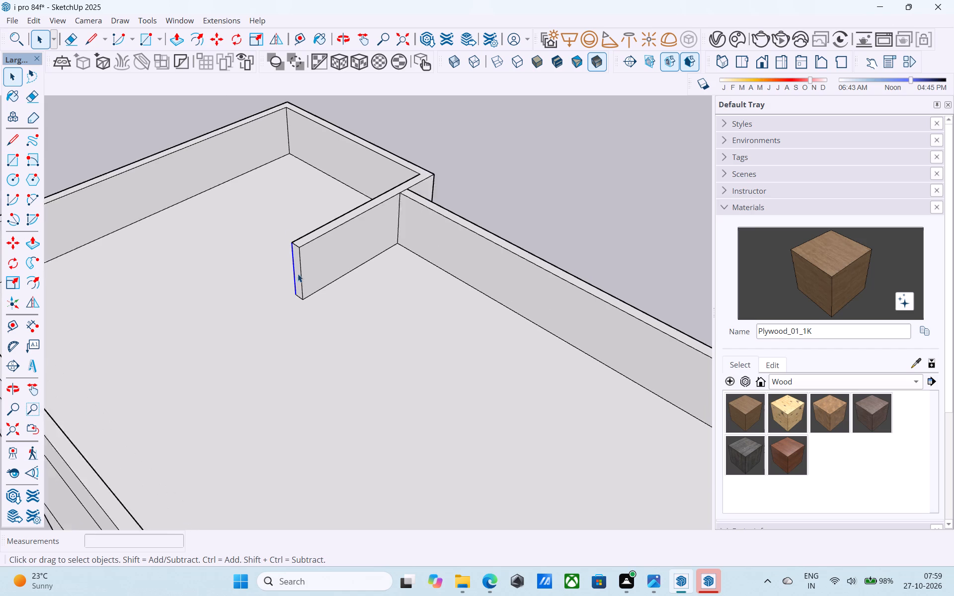
{"action": "scroll", "coordinate": [298, 274], "scroll_direction": "up", "scroll_amount": 4}
{"action": "left_click", "coordinate": [298, 273]}
{"action": "key", "text": "p"}
{"action": "left_click", "coordinate": [297, 273]}
{"action": "scroll", "coordinate": [273, 289], "scroll_direction": "down", "scroll_amount": 2}
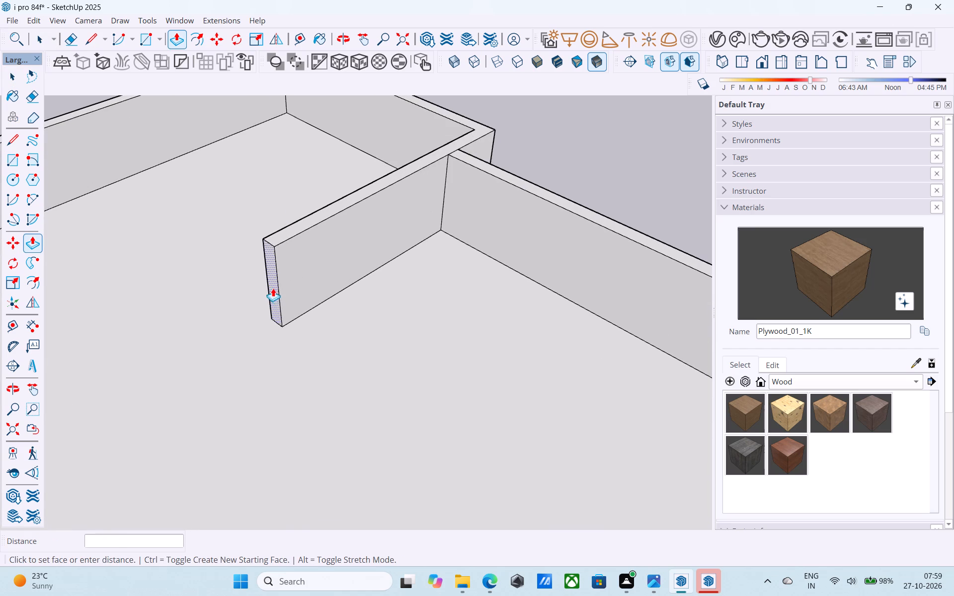
{"action": "scroll", "coordinate": [273, 288], "scroll_direction": "down", "scroll_amount": 8}
{"action": "left_click", "coordinate": [140, 347]}
{"action": "middle_click_drag", "start_coordinate": [256, 316], "coordinate": [186, 314]}
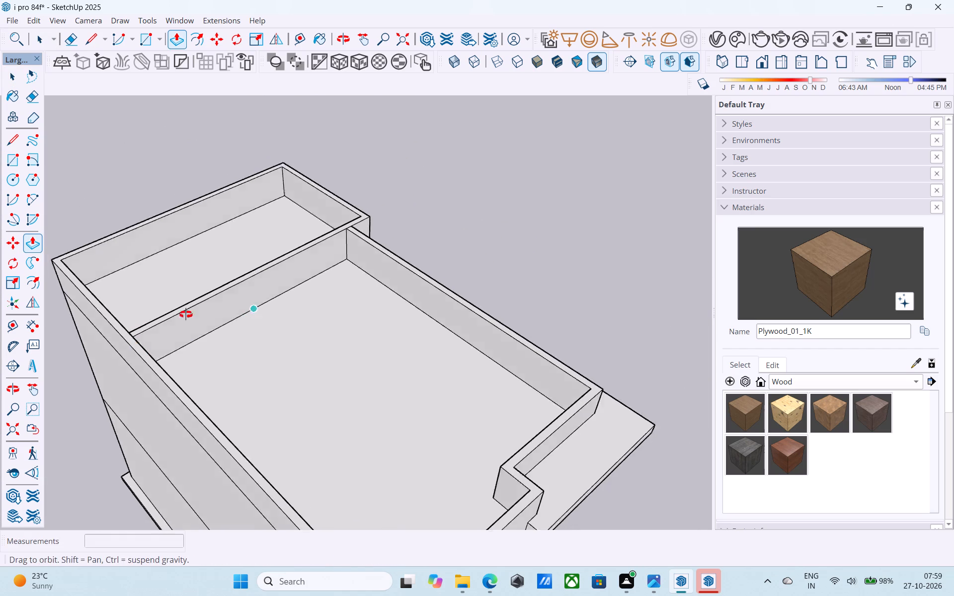
Draw a 6" line across the top of the long parapet, continuing the roof cross wall's inner edge to the outer edge.
{"action": "middle_click_drag", "start_coordinate": [186, 314], "coordinate": [0, 297]}
{"action": "middle_click_drag", "start_coordinate": [289, 259], "coordinate": [158, 245]}
{"action": "scroll", "coordinate": [277, 197], "scroll_direction": "up", "scroll_amount": 5}
{"action": "scroll", "coordinate": [228, 186], "scroll_direction": "up", "scroll_amount": 3}
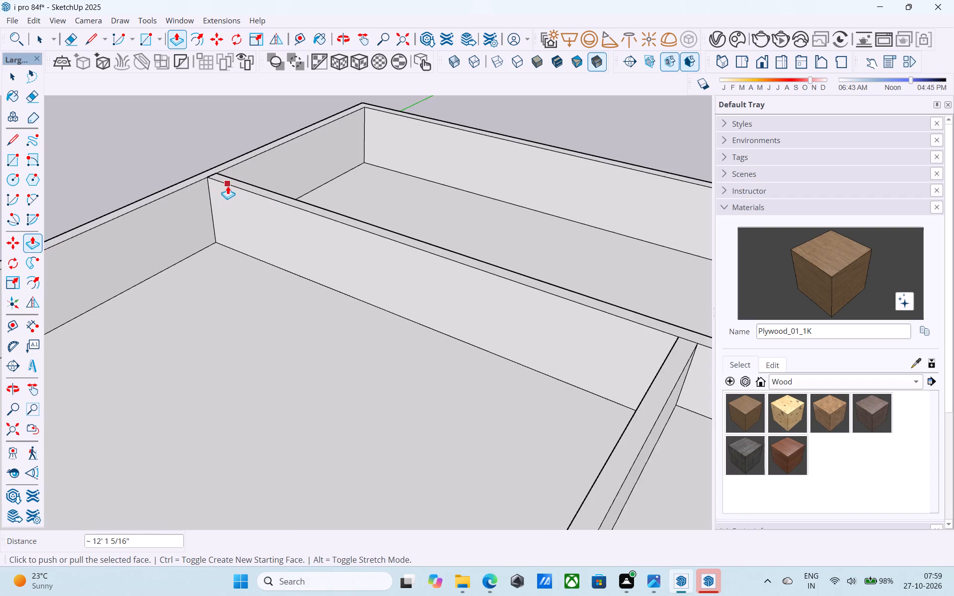
{"action": "scroll", "coordinate": [228, 186], "scroll_direction": "up", "scroll_amount": 6}
{"action": "key", "text": "space"}
{"action": "scroll", "coordinate": [220, 182], "scroll_direction": "up", "scroll_amount": 3}
{"action": "key", "text": "l"}
{"action": "left_click", "coordinate": [191, 168]}
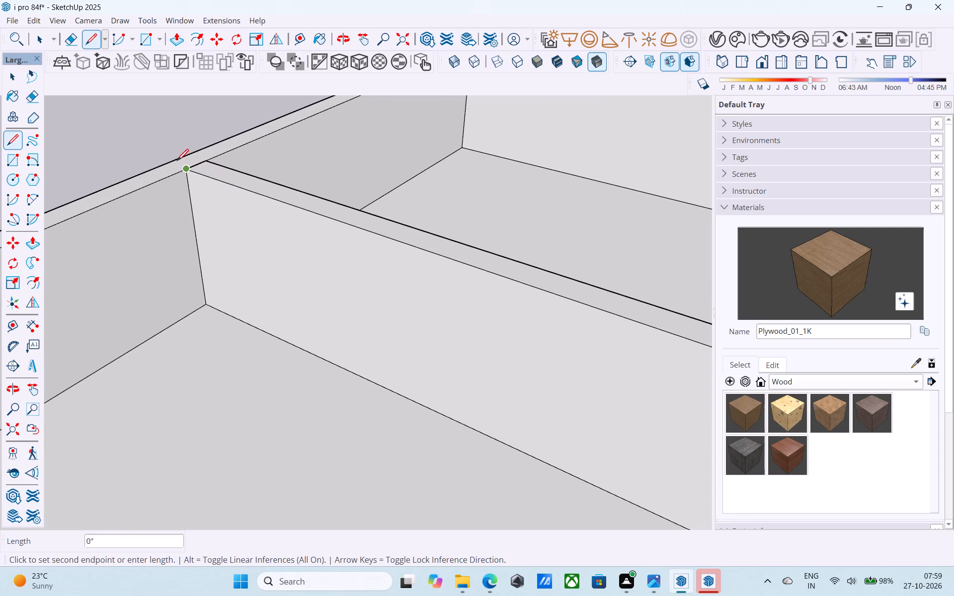
{"action": "scroll", "coordinate": [164, 162], "scroll_direction": "up", "scroll_amount": 2}
{"action": "middle_click_drag", "start_coordinate": [164, 163], "coordinate": [421, 244]}
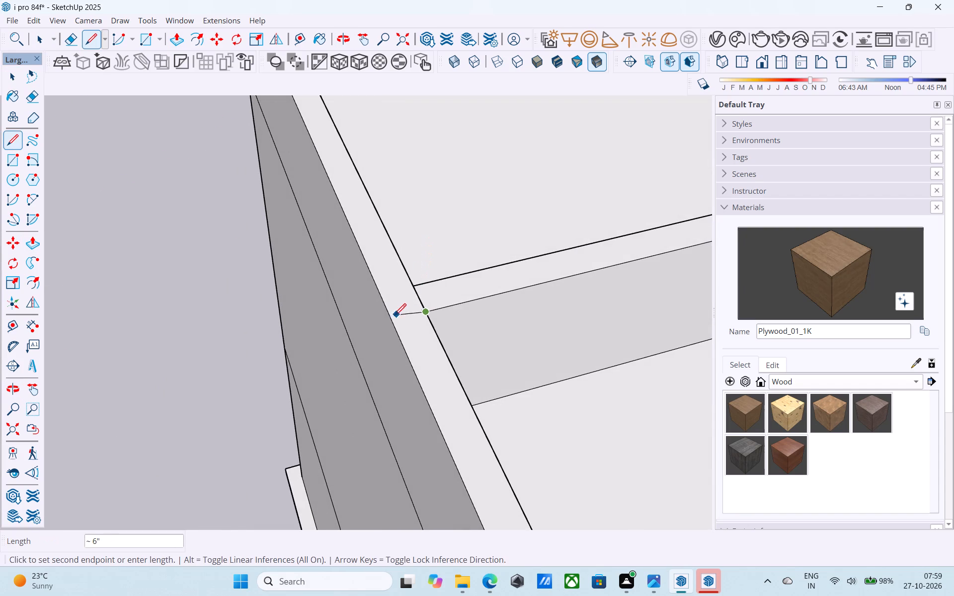
{"action": "key", "text": "Left"}
{"action": "key", "text": "Left"}
{"action": "scroll", "coordinate": [394, 314], "scroll_direction": "up", "scroll_amount": 5}
{"action": "key", "text": "Up"}
{"action": "key", "text": "Right"}
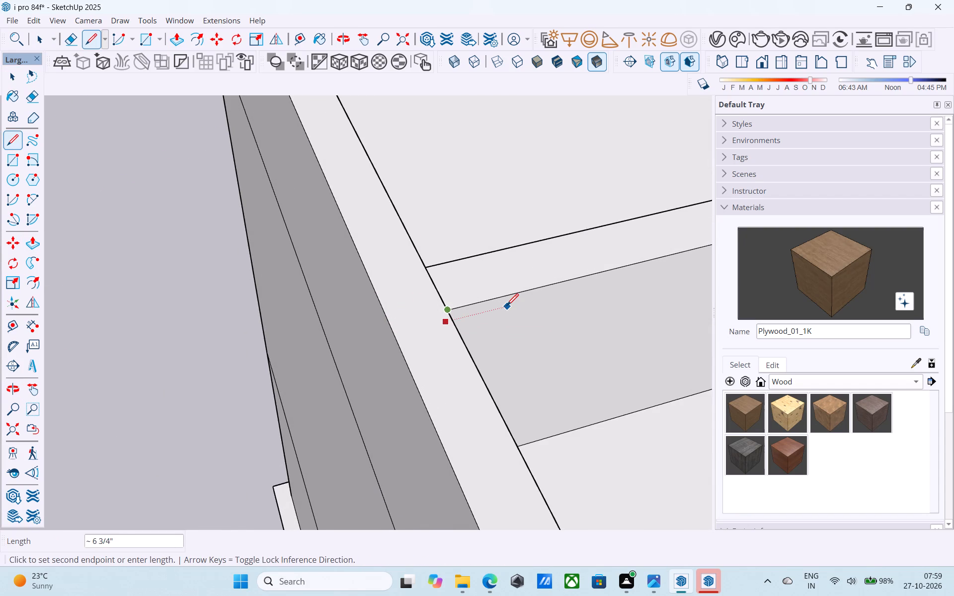
{"action": "left_click", "coordinate": [389, 325]}
{"action": "key", "text": "Right"}
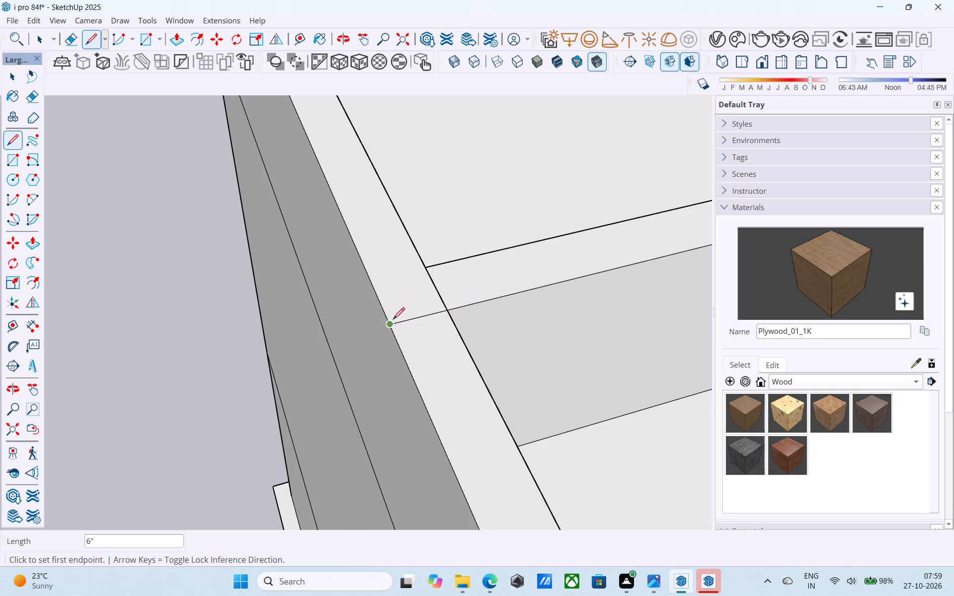
Erase the leftover short edge where the cross wall's top meets the long parapet.
{"action": "key", "text": "e"}
{"action": "left_click_drag", "start_coordinate": [471, 293], "coordinate": [436, 293]}
Push/Pull the top face of the parapet ring around the end block upward by 3'.
{"action": "middle_click_drag", "start_coordinate": [450, 295], "coordinate": [206, 259]}
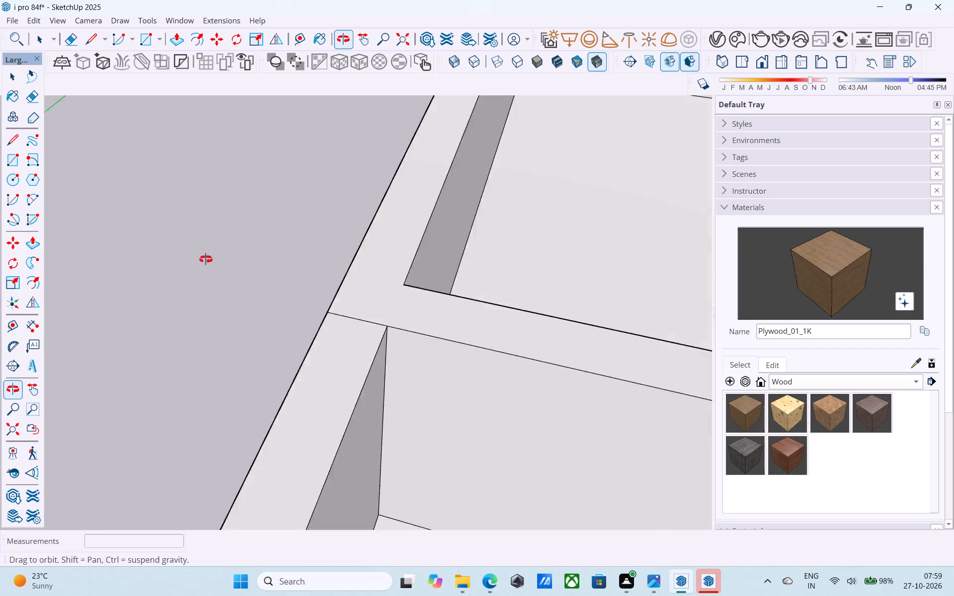
{"action": "middle_click_drag", "start_coordinate": [206, 259], "coordinate": [159, 258]}
{"action": "scroll", "coordinate": [198, 255], "scroll_direction": "down", "scroll_amount": 8}
{"action": "scroll", "coordinate": [247, 274], "scroll_direction": "down", "scroll_amount": 4}
{"action": "scroll", "coordinate": [181, 248], "scroll_direction": "down", "scroll_amount": 5}
{"action": "middle_click_drag", "start_coordinate": [312, 308], "coordinate": [193, 277]}
{"action": "scroll", "coordinate": [318, 325], "scroll_direction": "up", "scroll_amount": 3}
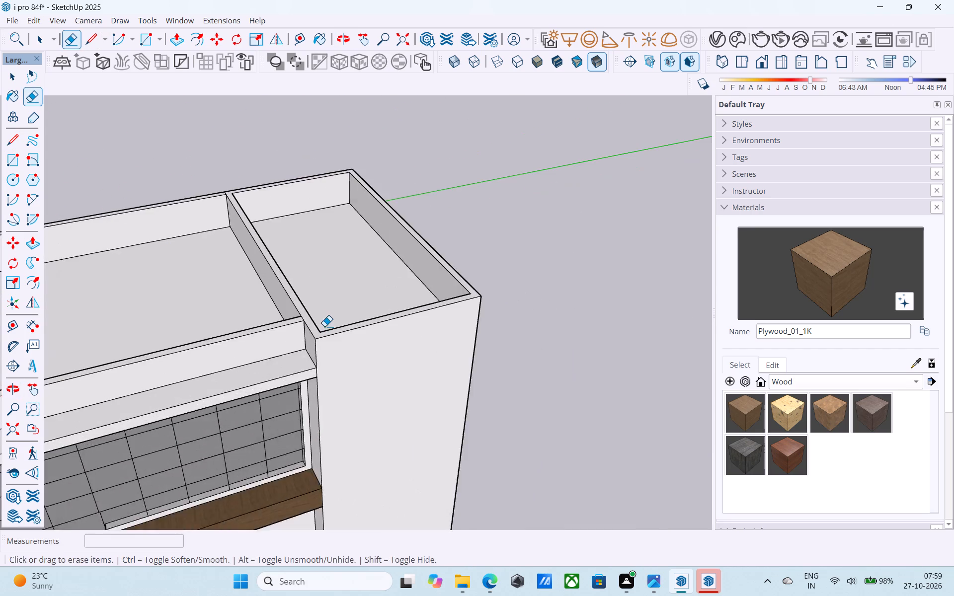
{"action": "scroll", "coordinate": [324, 326], "scroll_direction": "up", "scroll_amount": 5}
{"action": "key", "text": "space"}
{"action": "left_click", "coordinate": [322, 332]}
{"action": "key", "text": "p"}
{"action": "left_click", "coordinate": [322, 332]}
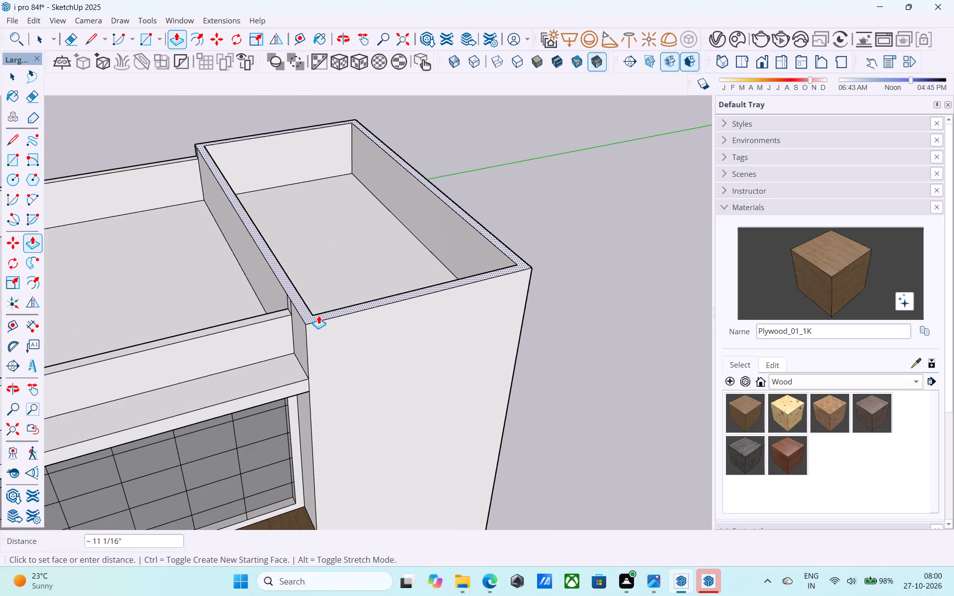
{"action": "key", "text": "3"}
{"action": "key", "text": "apostrophe"}
{"action": "key", "text": "Return"}
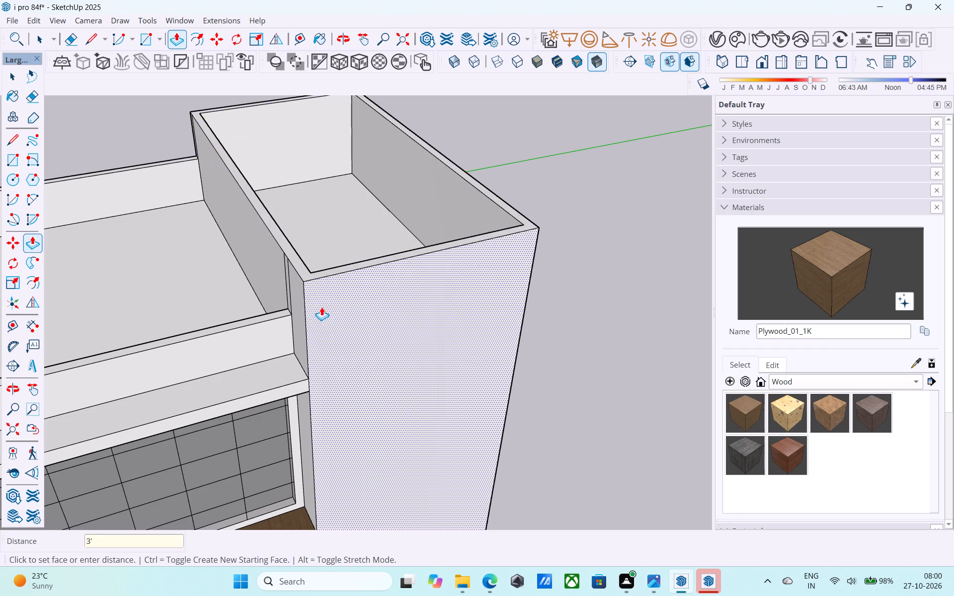
Erase the vertical seam on the raised end block's side beside the glazed facade.
{"action": "scroll", "coordinate": [321, 307], "scroll_direction": "down", "scroll_amount": 6}
{"action": "middle_click_drag", "start_coordinate": [320, 325], "coordinate": [408, 234]}
{"action": "scroll", "coordinate": [340, 273], "scroll_direction": "up", "scroll_amount": 3}
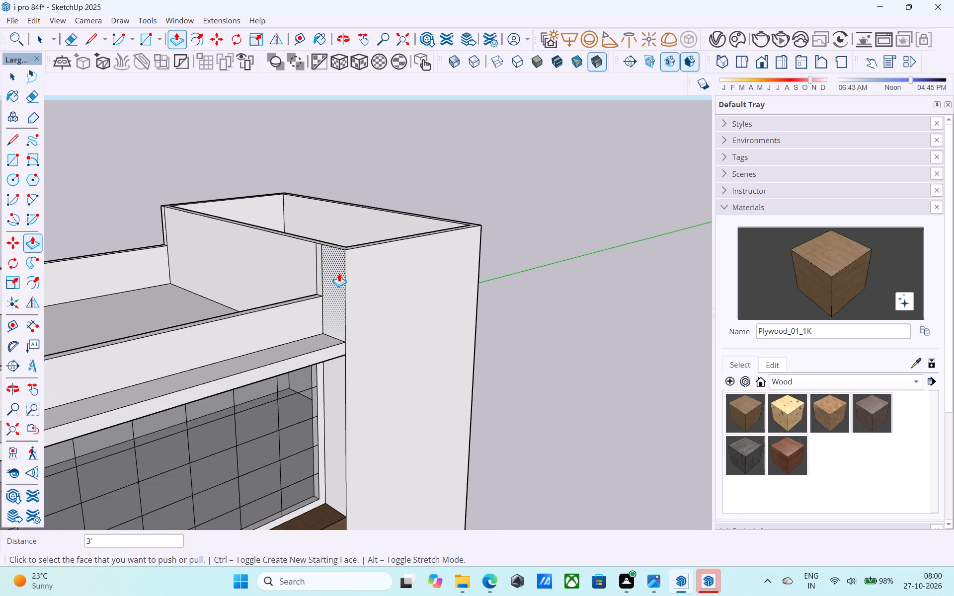
{"action": "key", "text": "e"}
{"action": "left_click_drag", "start_coordinate": [329, 266], "coordinate": [308, 267]}
Copy the inner top edge of the raised block's far short wall 6" straight down.
{"action": "scroll", "coordinate": [318, 276], "scroll_direction": "down", "scroll_amount": 6}
{"action": "middle_click_drag", "start_coordinate": [379, 308], "coordinate": [227, 233]}
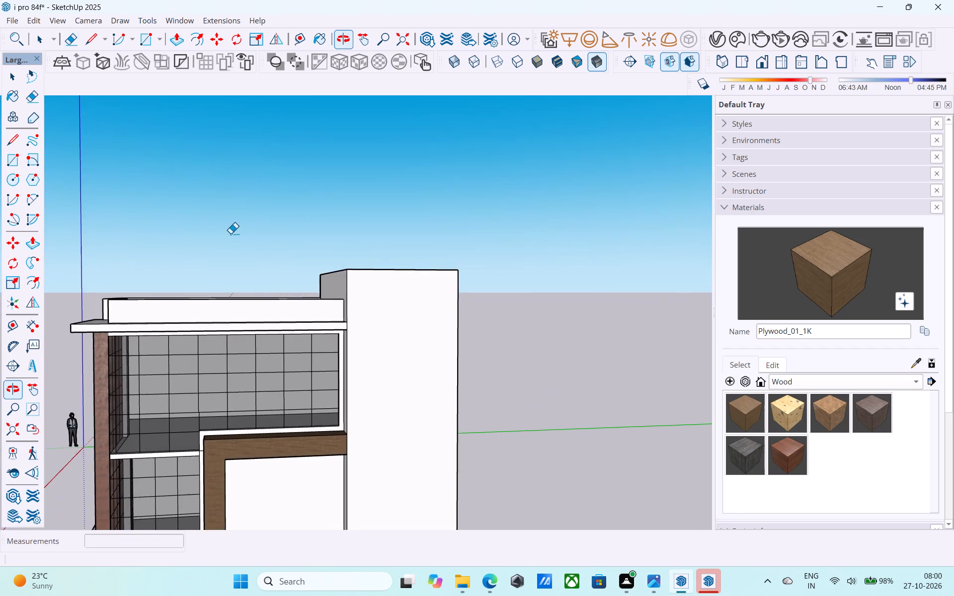
{"action": "scroll", "coordinate": [260, 264], "scroll_direction": "down", "scroll_amount": 4}
{"action": "middle_click_drag", "start_coordinate": [260, 274], "coordinate": [396, 247]}
{"action": "middle_click_drag", "start_coordinate": [317, 269], "coordinate": [398, 287], "text": "shift"}
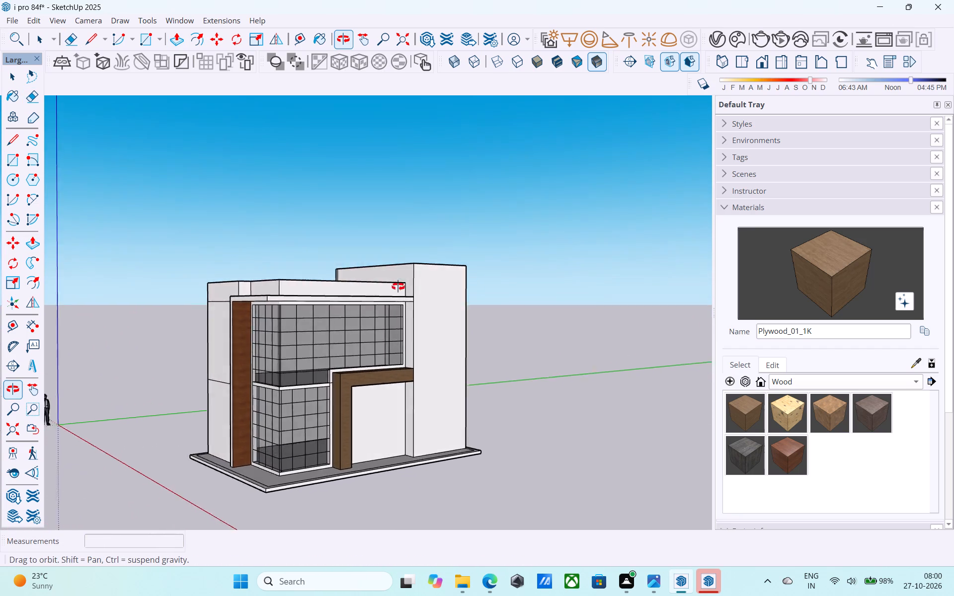
{"action": "middle_click_drag", "start_coordinate": [398, 287], "coordinate": [173, 401], "text": "shift"}
{"action": "middle_click_drag", "start_coordinate": [469, 240], "coordinate": [449, 360]}
{"action": "scroll", "coordinate": [436, 297], "scroll_direction": "up", "scroll_amount": 6}
{"action": "middle_click_drag", "start_coordinate": [436, 297], "coordinate": [434, 271]}
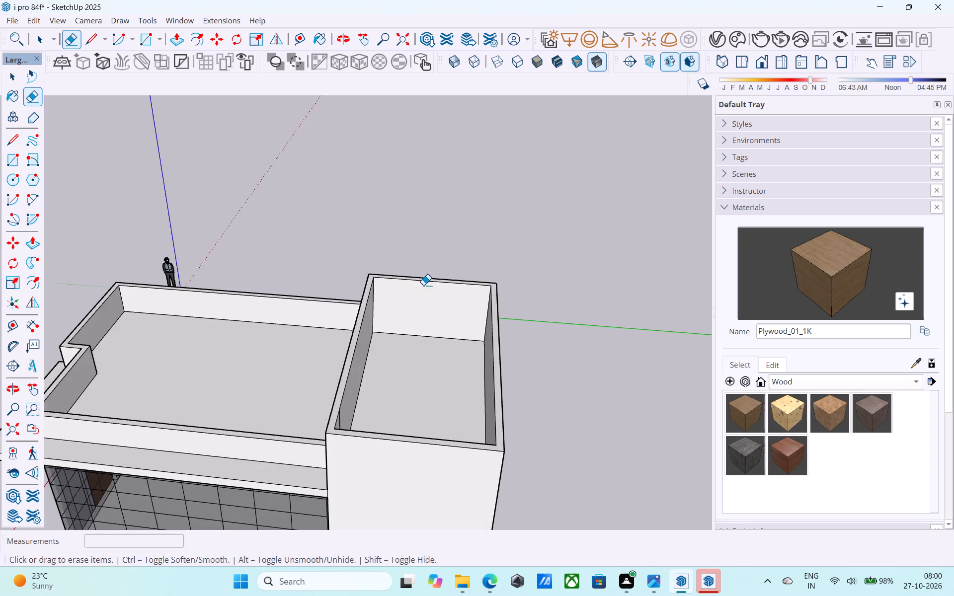
{"action": "middle_click_drag", "start_coordinate": [423, 285], "coordinate": [422, 253]}
{"action": "scroll", "coordinate": [422, 255], "scroll_direction": "up", "scroll_amount": 6}
{"action": "key", "text": "space"}
{"action": "left_click", "coordinate": [353, 307]}
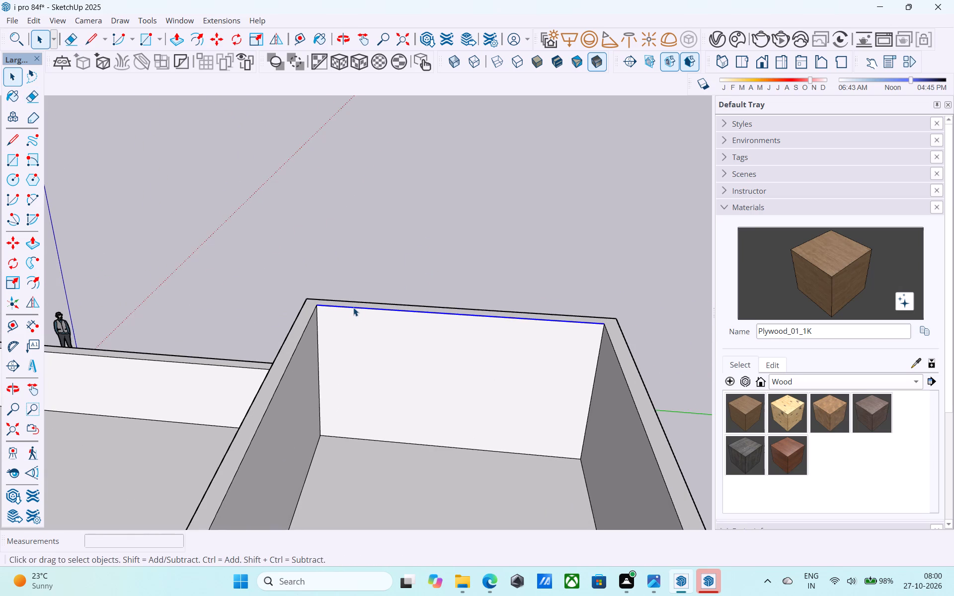
{"action": "key", "text": "m"}
{"action": "left_click", "coordinate": [315, 309]}
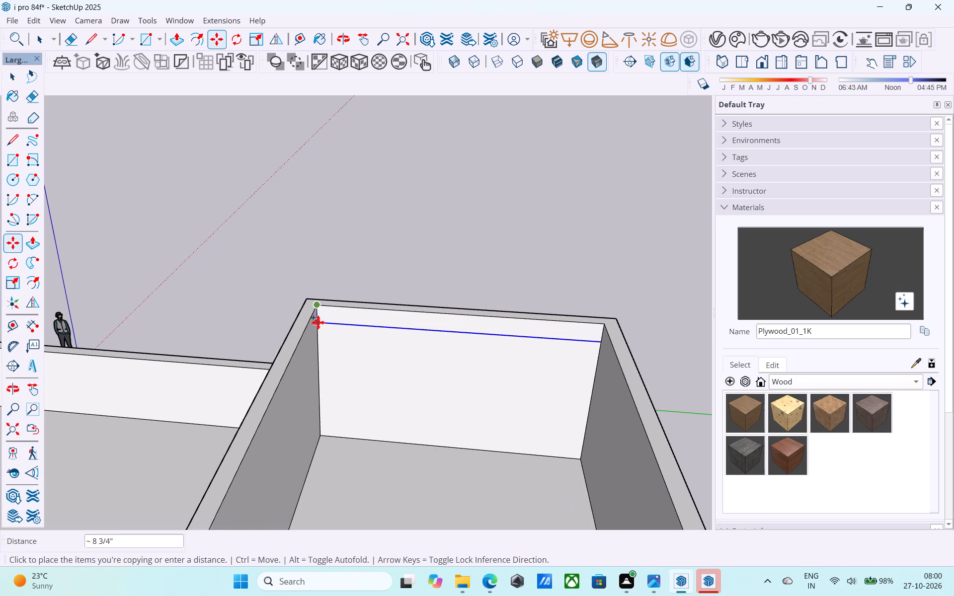
{"action": "type", "text": "6\""}
{"action": "key", "text": "Return"}
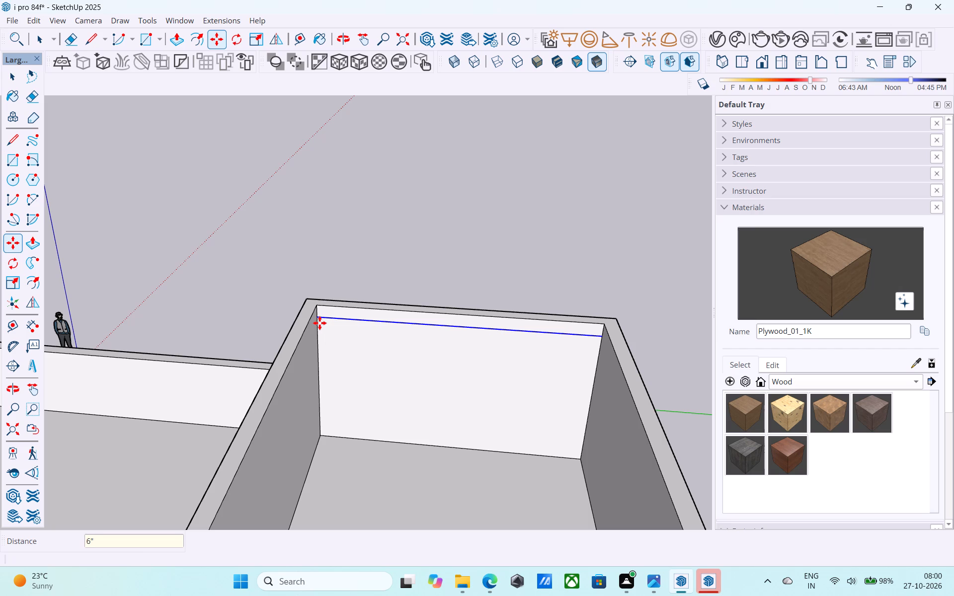
{"action": "key", "text": "space"}
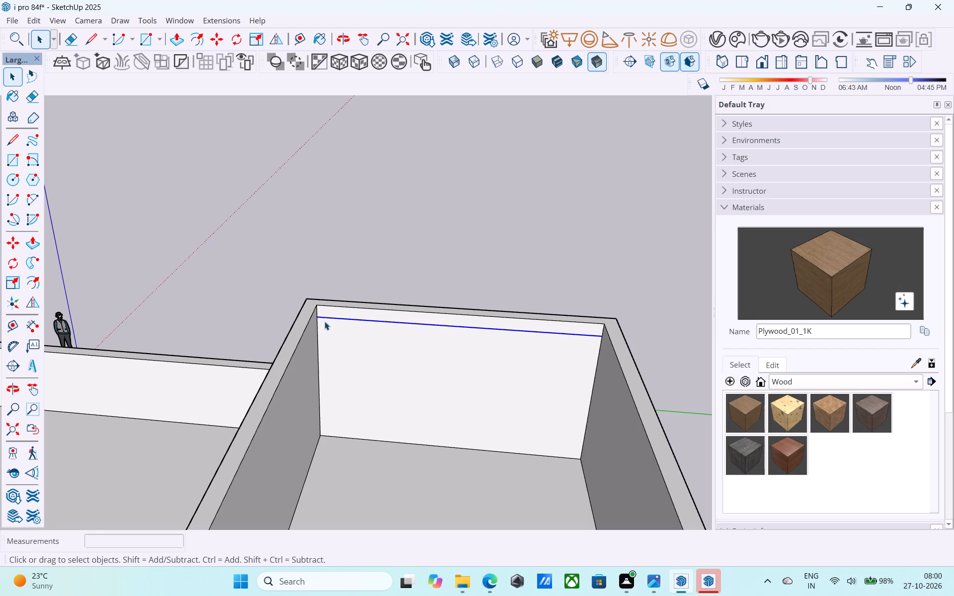
Push/Pull the 6" strip across to the opposite wall, closing the top of the raised block with a slab.
{"action": "left_click", "coordinate": [337, 313]}
{"action": "key", "text": "p"}
{"action": "left_click", "coordinate": [338, 313]}
{"action": "scroll", "coordinate": [333, 329], "scroll_direction": "down", "scroll_amount": 3}
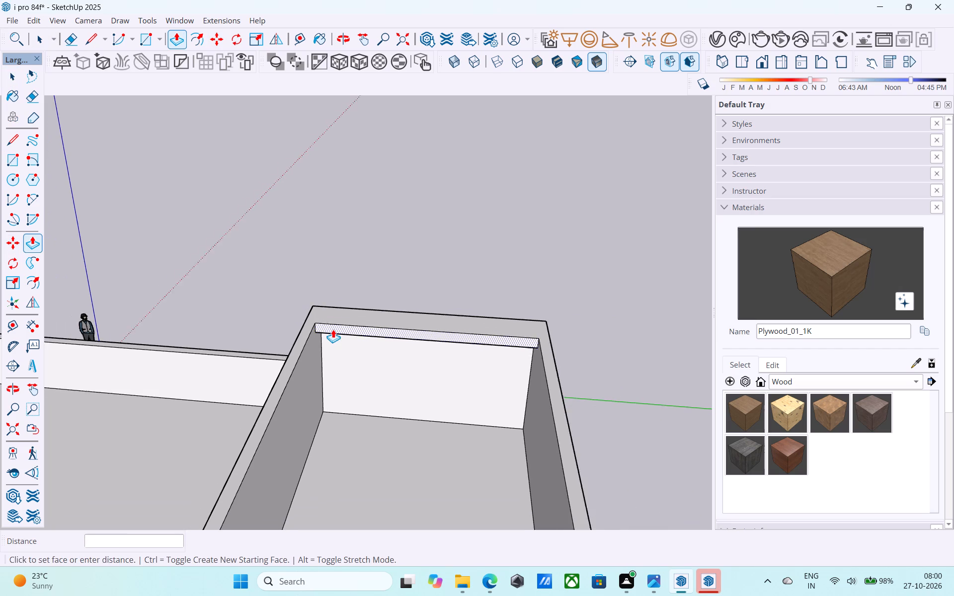
{"action": "scroll", "coordinate": [333, 329], "scroll_direction": "down", "scroll_amount": 6}
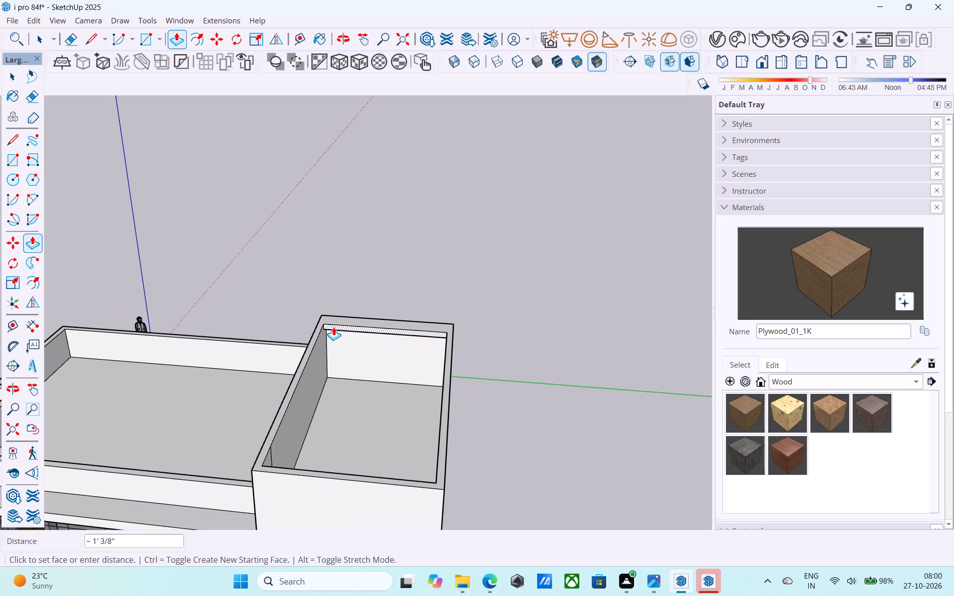
{"action": "scroll", "coordinate": [333, 327], "scroll_direction": "down", "scroll_amount": 10}
{"action": "middle_click_drag", "start_coordinate": [372, 361], "coordinate": [122, 494]}
{"action": "scroll", "coordinate": [122, 494], "scroll_direction": "up", "scroll_amount": 7}
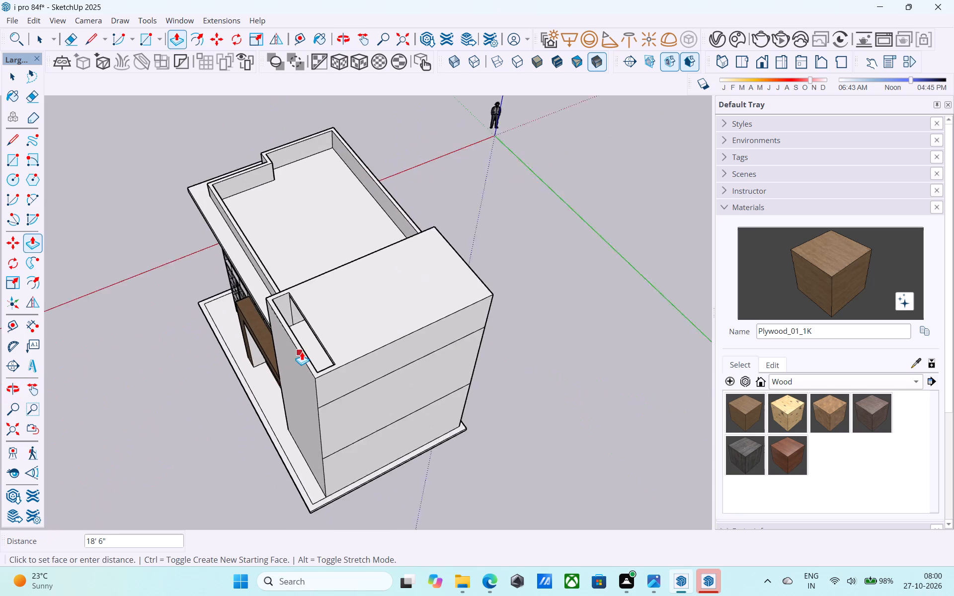
{"action": "scroll", "coordinate": [302, 352], "scroll_direction": "up", "scroll_amount": 7}
{"action": "left_click", "coordinate": [301, 352]}
{"action": "scroll", "coordinate": [301, 345], "scroll_direction": "up", "scroll_amount": 7}
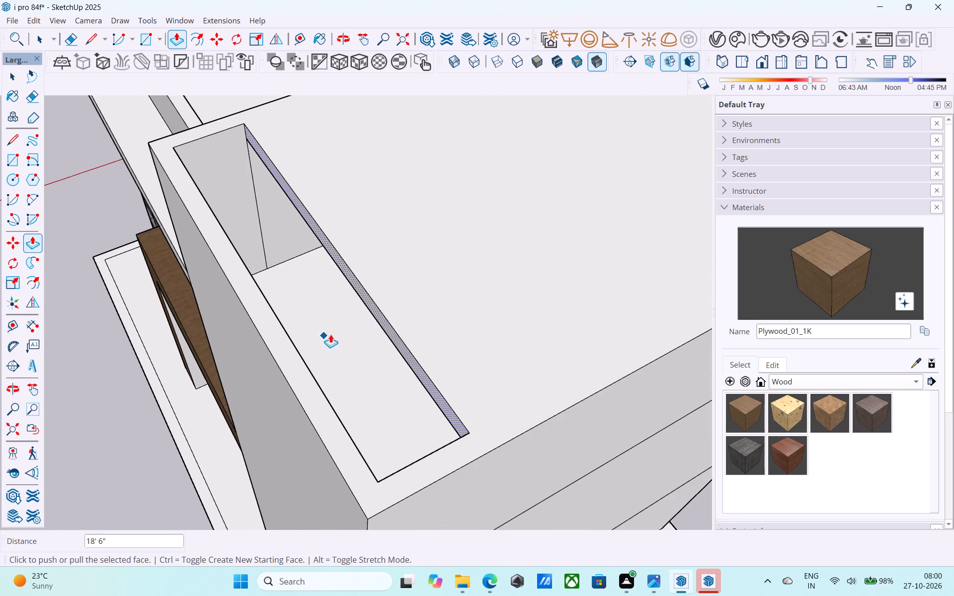
{"action": "left_click", "coordinate": [387, 319]}
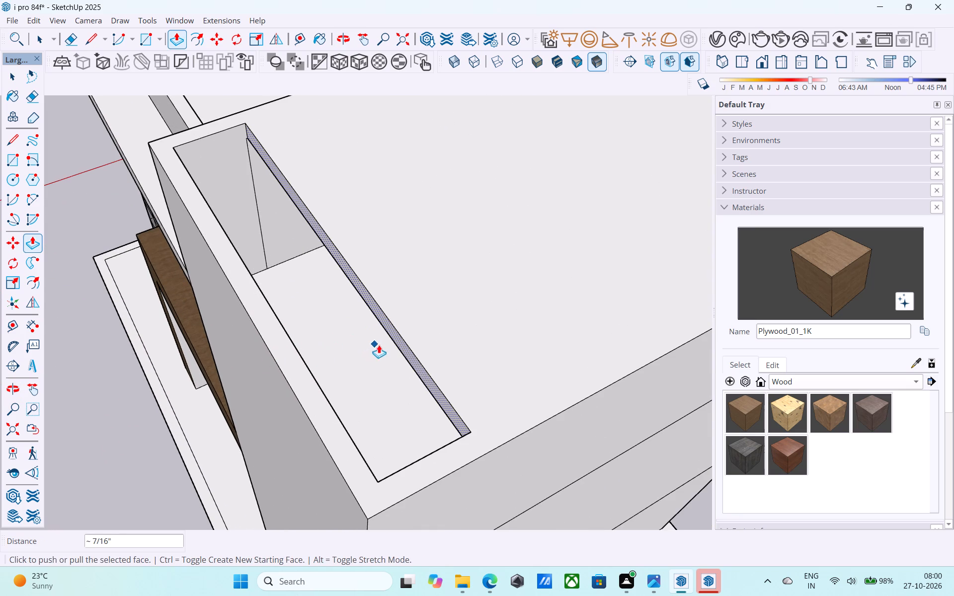
{"action": "left_click", "coordinate": [400, 340]}
{"action": "left_click", "coordinate": [295, 358]}
Erase the vertical seam near the corner of the raised block's wall facing the main roof.
{"action": "middle_click_drag", "start_coordinate": [299, 359], "coordinate": [313, 286]}
{"action": "scroll", "coordinate": [286, 300], "scroll_direction": "down", "scroll_amount": 1}
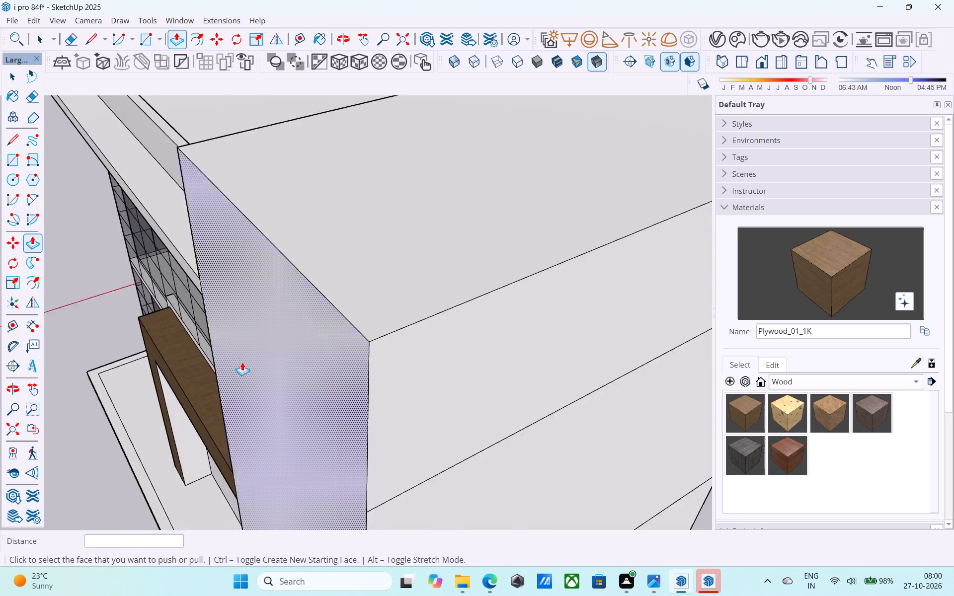
{"action": "scroll", "coordinate": [242, 362], "scroll_direction": "down", "scroll_amount": 10}
{"action": "middle_click_drag", "start_coordinate": [280, 383], "coordinate": [647, 382]}
{"action": "middle_click_drag", "start_coordinate": [135, 367], "coordinate": [573, 351]}
{"action": "scroll", "coordinate": [216, 214], "scroll_direction": "up", "scroll_amount": 4}
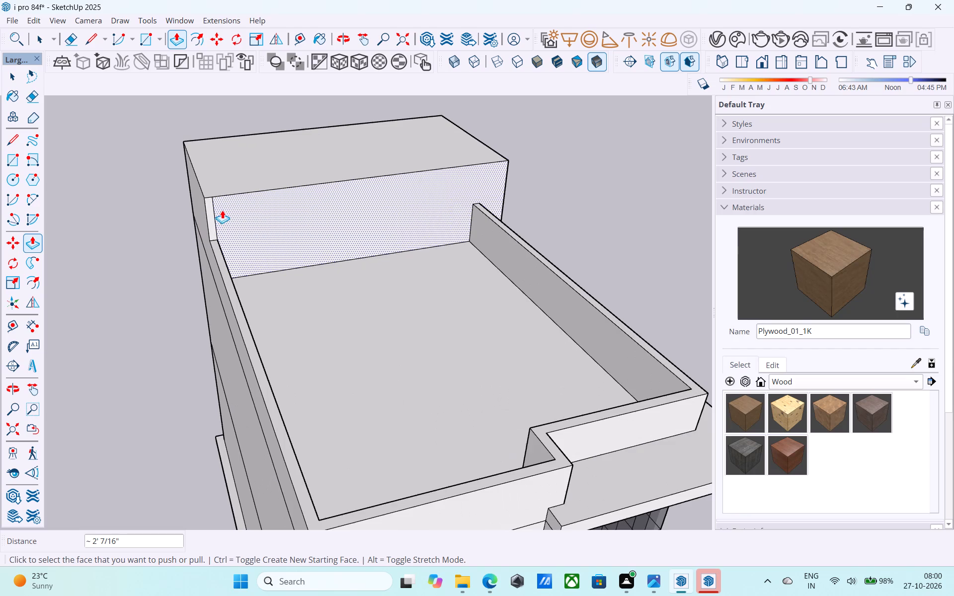
{"action": "key", "text": "e"}
{"action": "scroll", "coordinate": [206, 194], "scroll_direction": "up", "scroll_amount": 3}
{"action": "left_click", "coordinate": [218, 216]}
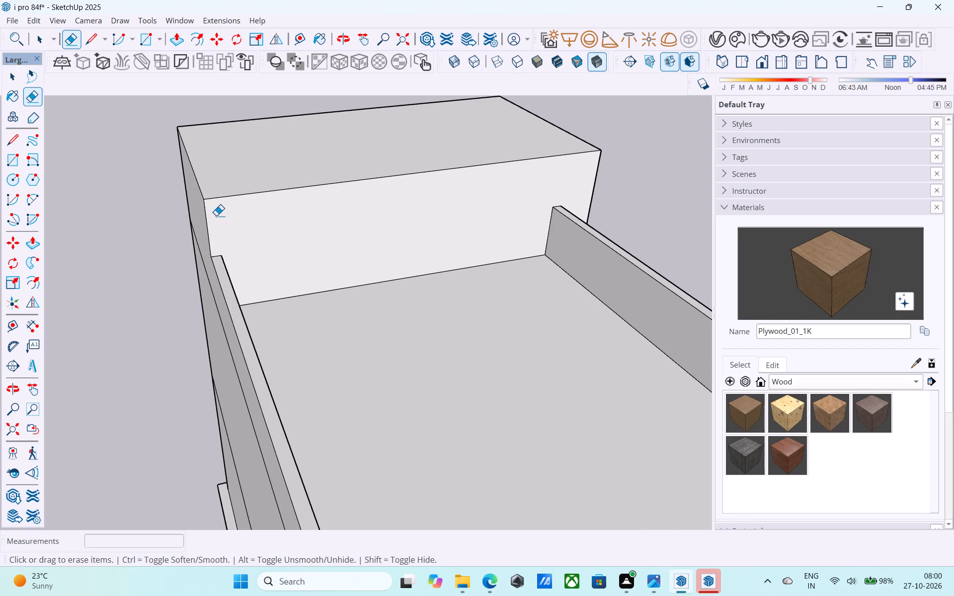
Examine the raised and capped end block from the front and from above.
{"action": "scroll", "coordinate": [216, 215], "scroll_direction": "down", "scroll_amount": 4}
{"action": "middle_click_drag", "start_coordinate": [231, 225], "coordinate": [113, 182]}
{"action": "middle_click_drag", "start_coordinate": [399, 198], "coordinate": [114, 137]}
{"action": "scroll", "coordinate": [238, 159], "scroll_direction": "down", "scroll_amount": 5}
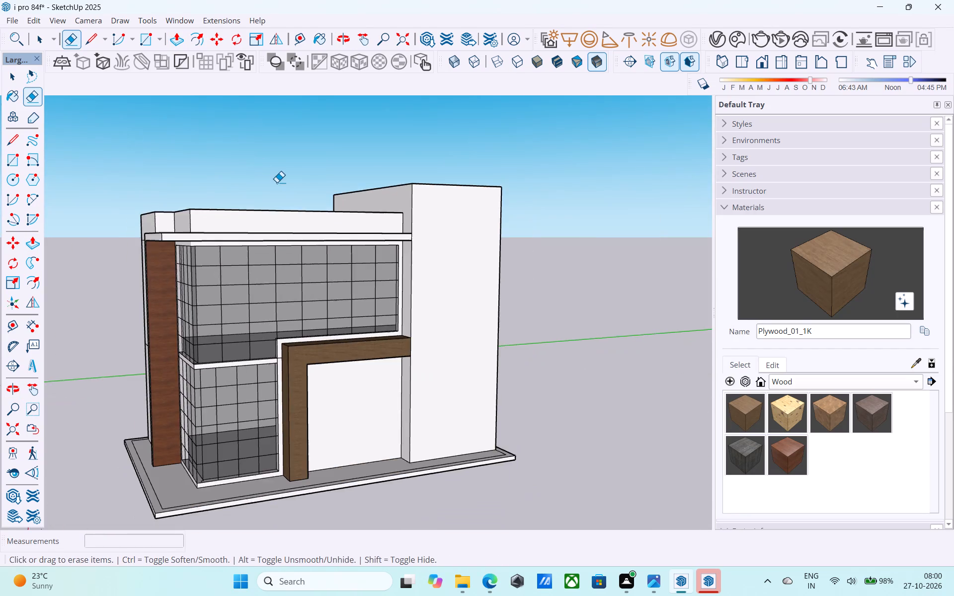
{"action": "middle_click_drag", "start_coordinate": [285, 187], "coordinate": [611, 344]}
{"action": "middle_click_drag", "start_coordinate": [333, 288], "coordinate": [188, 215]}
{"action": "middle_click_drag", "start_coordinate": [458, 233], "coordinate": [151, 182]}
{"action": "scroll", "coordinate": [356, 227], "scroll_direction": "up", "scroll_amount": 4}
{"action": "scroll", "coordinate": [359, 226], "scroll_direction": "down", "scroll_amount": 8}
Save the model.
{"action": "key", "text": "ctrl+s"}
{"action": "key", "text": "space"}
Push/Pull the recessed short-side parapet face above the corner glazing outward, flush with the adjoining parapet's outer face.
{"action": "scroll", "coordinate": [359, 229], "scroll_direction": "down", "scroll_amount": 6}
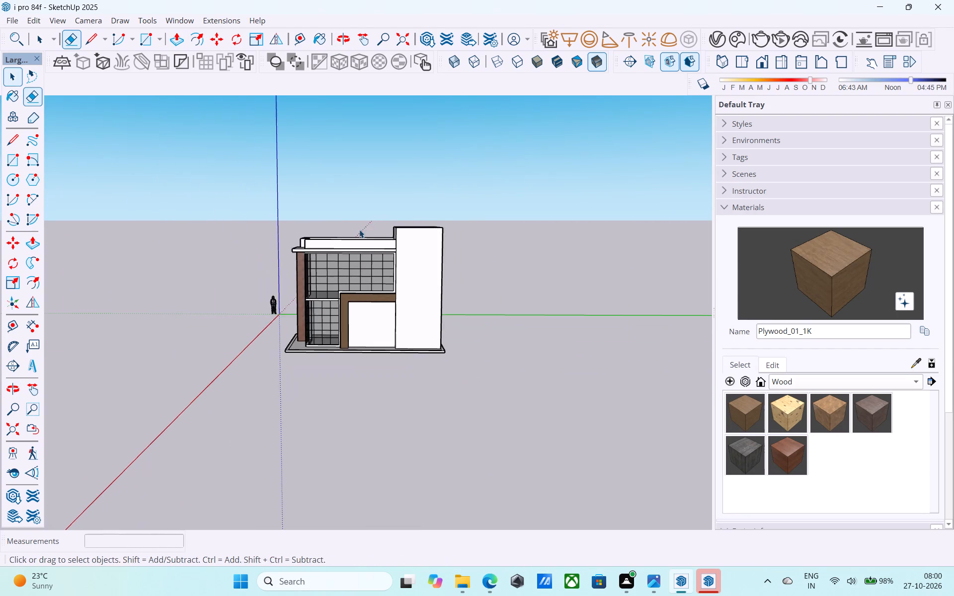
{"action": "middle_click_drag", "start_coordinate": [359, 229], "coordinate": [453, 309]}
{"action": "middle_click_drag", "start_coordinate": [402, 299], "coordinate": [457, 304]}
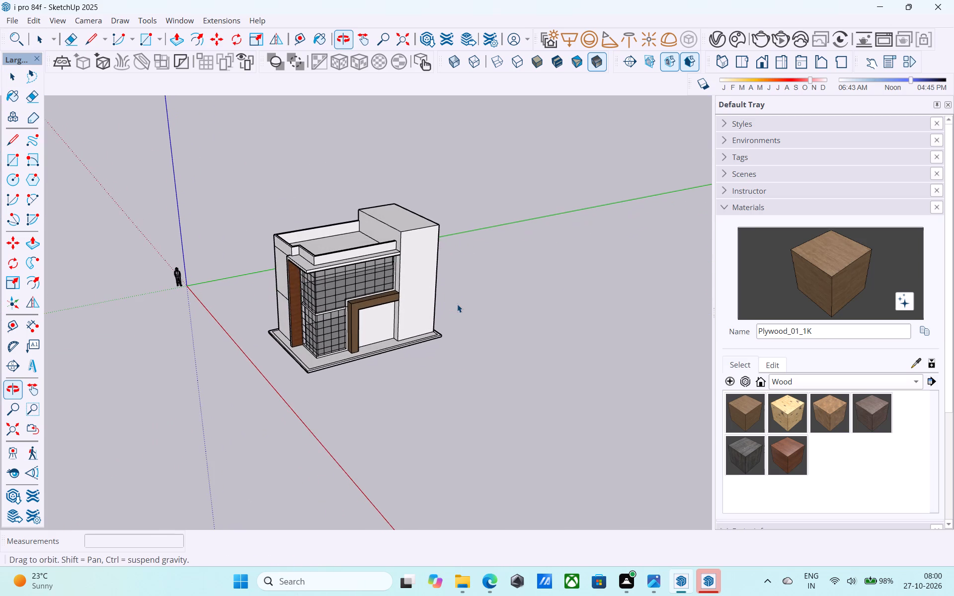
{"action": "middle_click_drag", "start_coordinate": [457, 304], "coordinate": [456, 305]}
{"action": "middle_click_drag", "start_coordinate": [333, 408], "coordinate": [313, 464]}
{"action": "scroll", "coordinate": [348, 312], "scroll_direction": "up", "scroll_amount": 8}
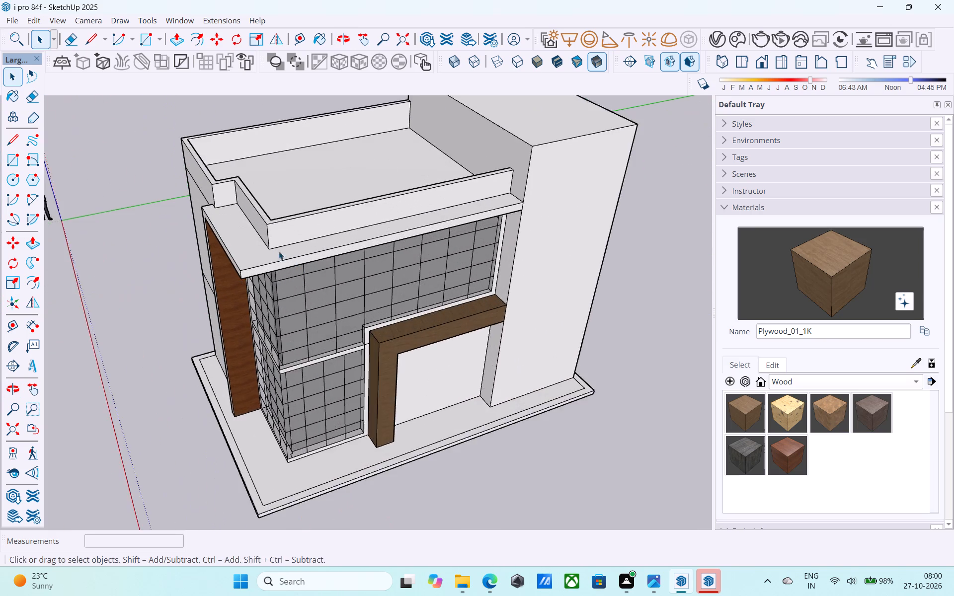
{"action": "scroll", "coordinate": [279, 251], "scroll_direction": "up", "scroll_amount": 8}
{"action": "middle_click_drag", "start_coordinate": [258, 235], "coordinate": [544, 273]}
{"action": "scroll", "coordinate": [437, 270], "scroll_direction": "up", "scroll_amount": 1}
{"action": "scroll", "coordinate": [306, 254], "scroll_direction": "down", "scroll_amount": 6}
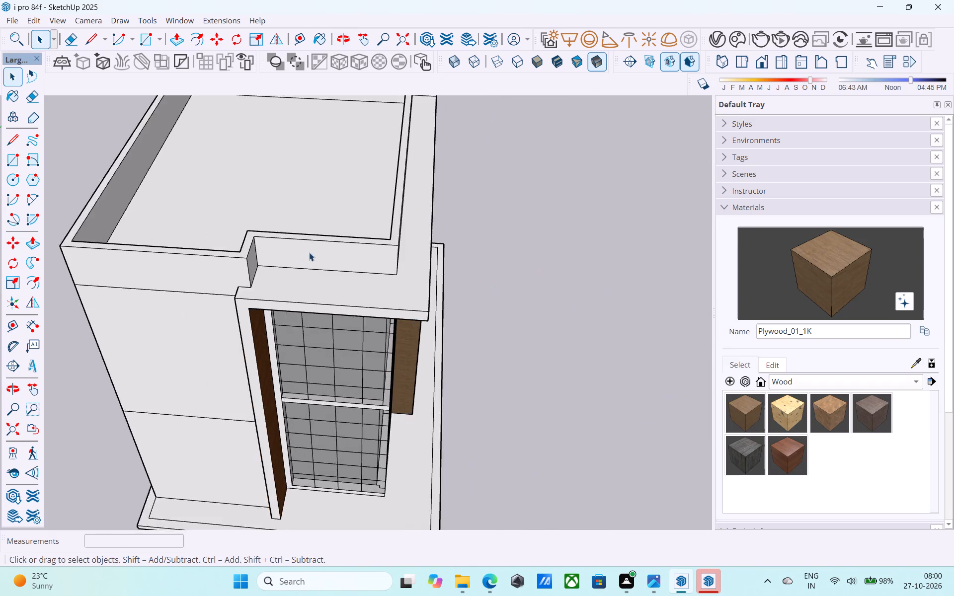
{"action": "scroll", "coordinate": [309, 252], "scroll_direction": "down", "scroll_amount": 4}
{"action": "middle_click_drag", "start_coordinate": [412, 315], "coordinate": [487, 251]}
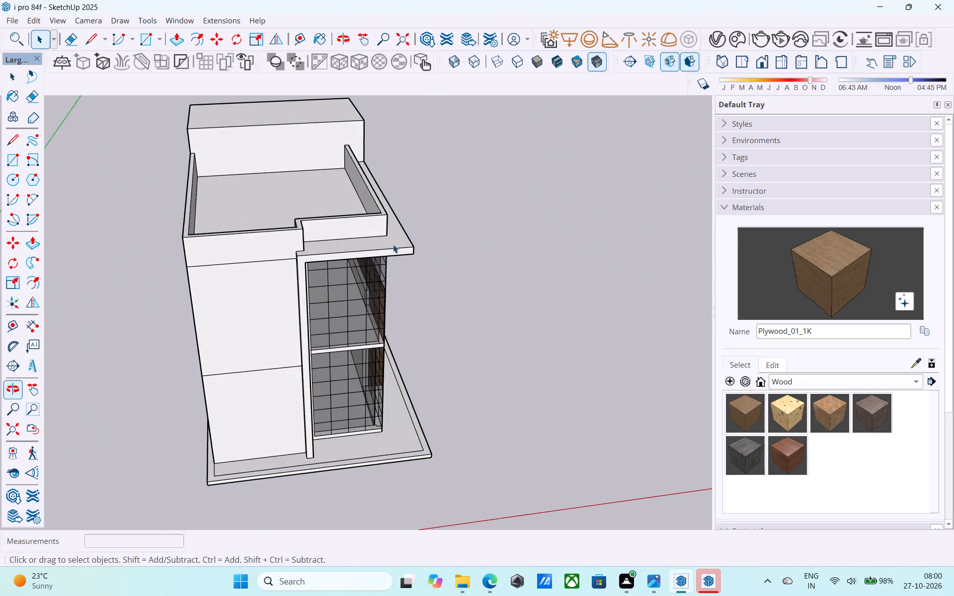
{"action": "scroll", "coordinate": [391, 244], "scroll_direction": "up", "scroll_amount": 4}
{"action": "left_click", "coordinate": [279, 219]}
{"action": "scroll", "coordinate": [278, 218], "scroll_direction": "up", "scroll_amount": 2}
{"action": "key", "text": "p"}
{"action": "left_click", "coordinate": [278, 217]}
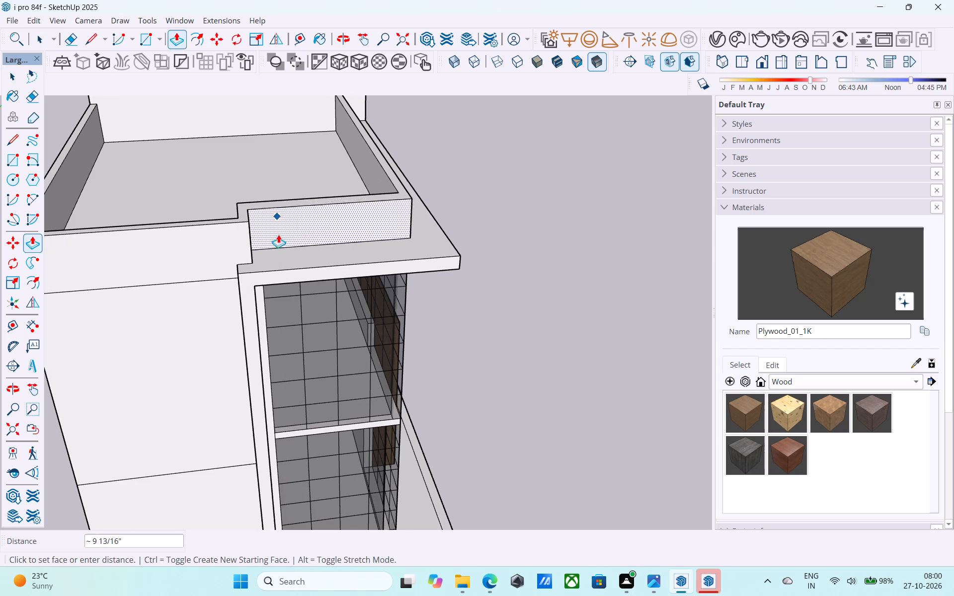
{"action": "left_click", "coordinate": [210, 252]}
Paint the inner face of the thickened short-side parapet with the wood material Plywood_01_1K.
{"action": "middle_click_drag", "start_coordinate": [209, 251], "coordinate": [616, 367]}
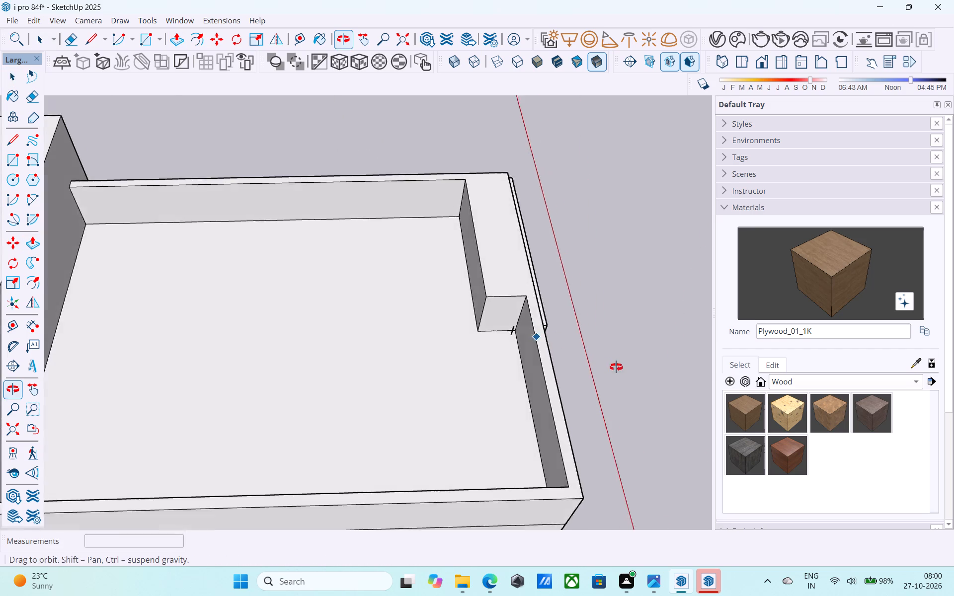
{"action": "middle_click_drag", "start_coordinate": [616, 367], "coordinate": [623, 365]}
{"action": "scroll", "coordinate": [500, 310], "scroll_direction": "up", "scroll_amount": 4}
{"action": "key", "text": "b"}
{"action": "left_click", "coordinate": [485, 276]}
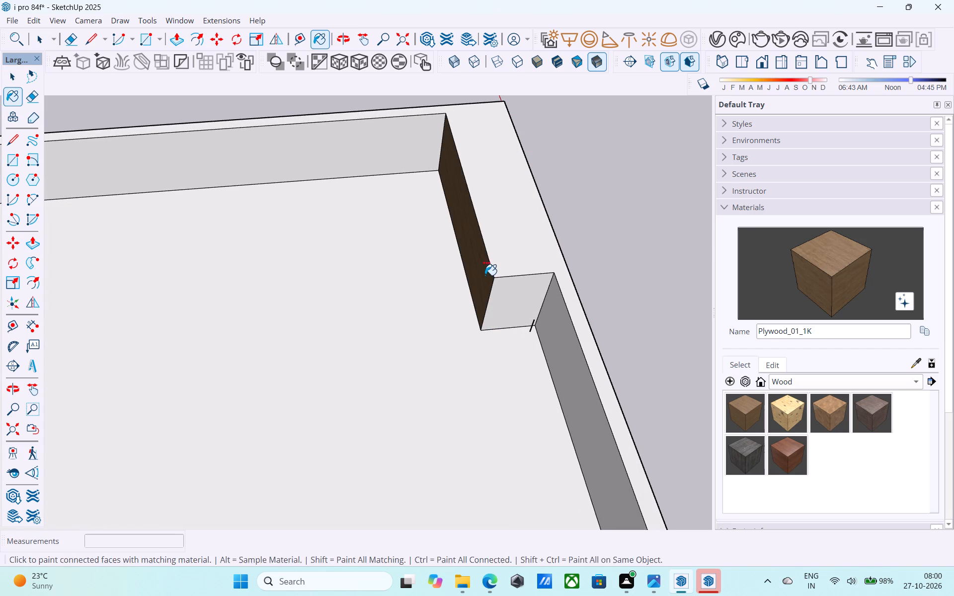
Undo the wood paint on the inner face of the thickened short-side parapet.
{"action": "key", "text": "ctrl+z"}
Push/Pull the inner face of the thick short-side parapet segment outward 2', in line with the adjoining inner face.
{"action": "key", "text": "space"}
{"action": "left_click", "coordinate": [472, 273]}
{"action": "key", "text": "p"}
{"action": "left_click", "coordinate": [472, 272]}
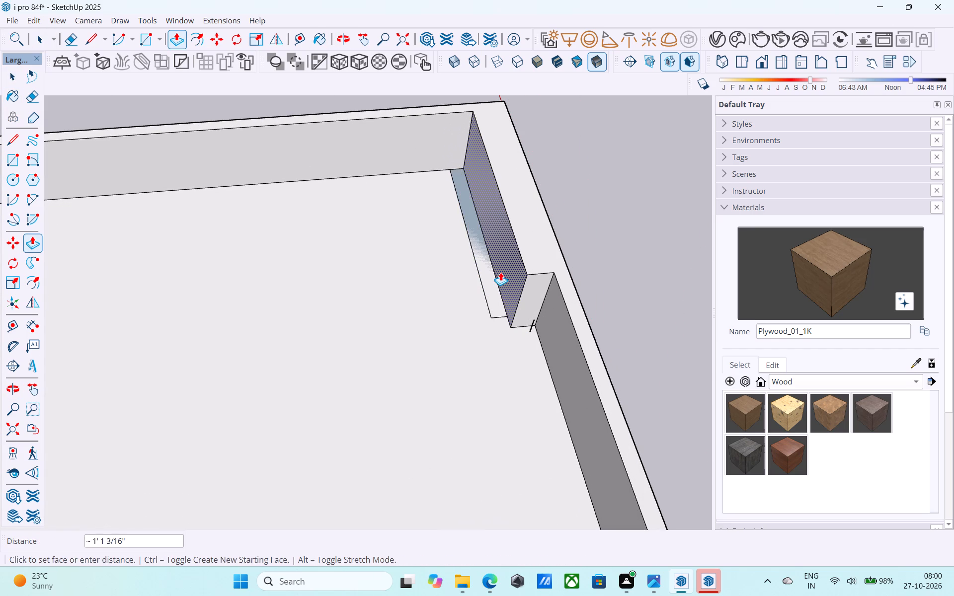
{"action": "type", "text": "2'"}
{"action": "key", "text": "Return"}
{"action": "key", "text": "space"}
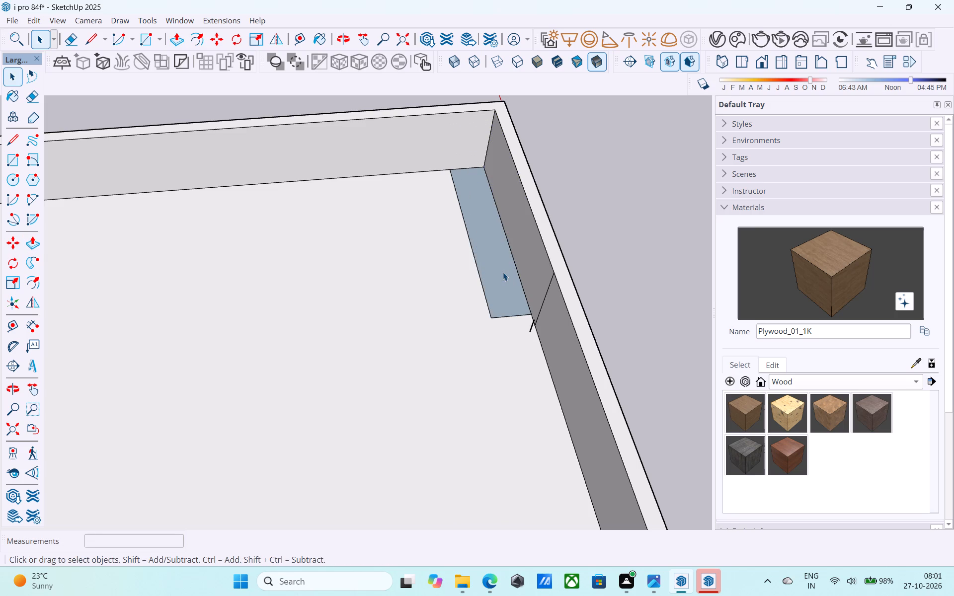
Reverse the exposed floor strip beside the short-side parapet and erase its boundary edges to merge it with the roof floor.
{"action": "left_click", "coordinate": [503, 272]}
{"action": "right_click", "coordinate": [504, 272]}
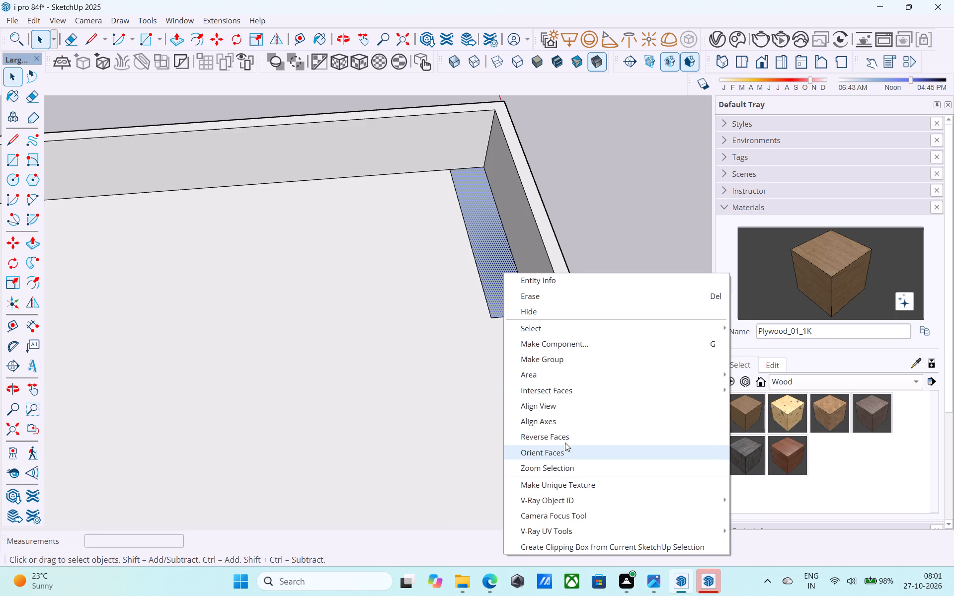
{"action": "left_click", "coordinate": [567, 436]}
{"action": "key", "text": "e"}
{"action": "left_click_drag", "start_coordinate": [513, 352], "coordinate": [488, 355]}
{"action": "left_click_drag", "start_coordinate": [497, 310], "coordinate": [497, 309]}
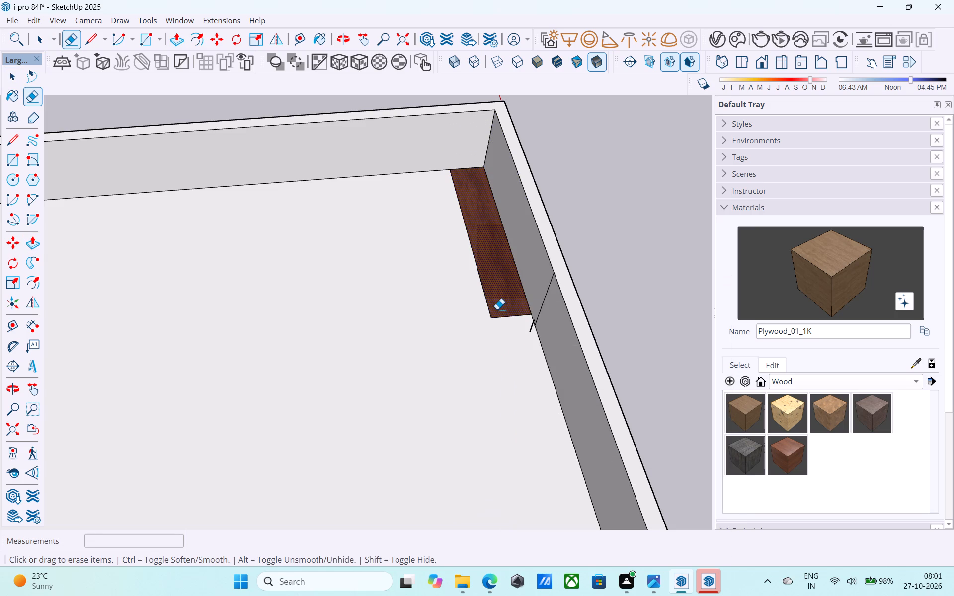
{"action": "left_click_drag", "start_coordinate": [497, 309], "coordinate": [478, 315]}
{"action": "left_click_drag", "start_coordinate": [510, 309], "coordinate": [490, 333]}
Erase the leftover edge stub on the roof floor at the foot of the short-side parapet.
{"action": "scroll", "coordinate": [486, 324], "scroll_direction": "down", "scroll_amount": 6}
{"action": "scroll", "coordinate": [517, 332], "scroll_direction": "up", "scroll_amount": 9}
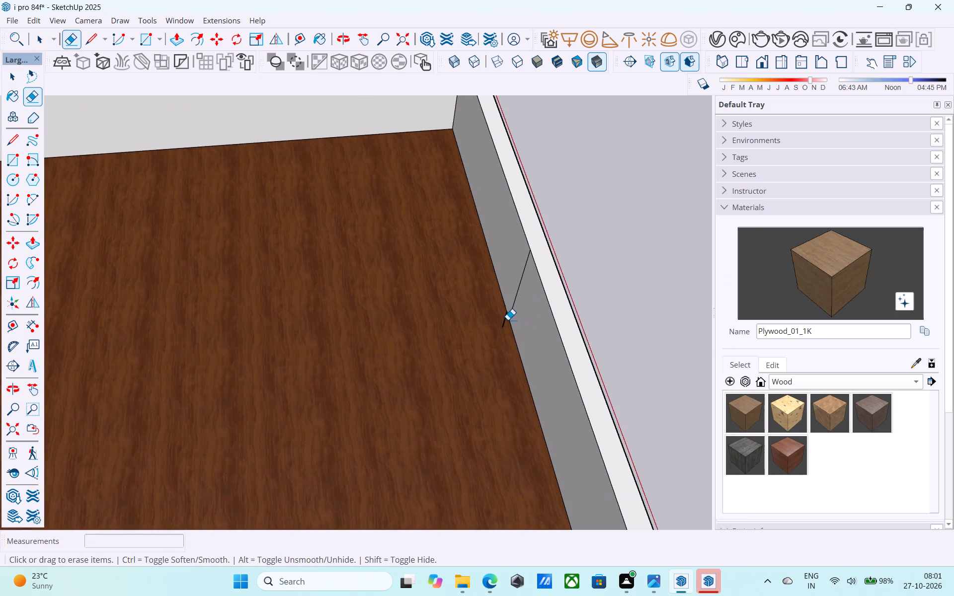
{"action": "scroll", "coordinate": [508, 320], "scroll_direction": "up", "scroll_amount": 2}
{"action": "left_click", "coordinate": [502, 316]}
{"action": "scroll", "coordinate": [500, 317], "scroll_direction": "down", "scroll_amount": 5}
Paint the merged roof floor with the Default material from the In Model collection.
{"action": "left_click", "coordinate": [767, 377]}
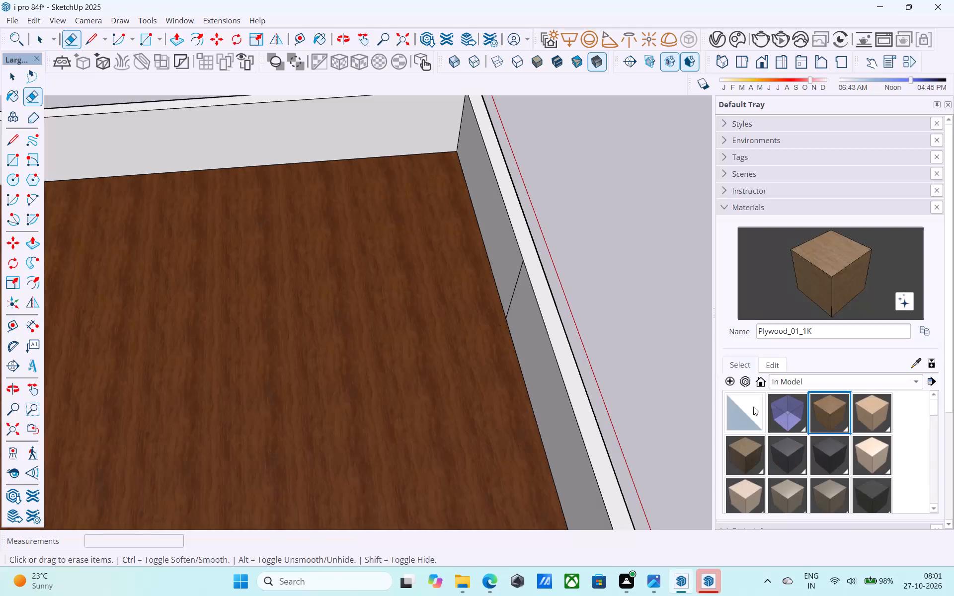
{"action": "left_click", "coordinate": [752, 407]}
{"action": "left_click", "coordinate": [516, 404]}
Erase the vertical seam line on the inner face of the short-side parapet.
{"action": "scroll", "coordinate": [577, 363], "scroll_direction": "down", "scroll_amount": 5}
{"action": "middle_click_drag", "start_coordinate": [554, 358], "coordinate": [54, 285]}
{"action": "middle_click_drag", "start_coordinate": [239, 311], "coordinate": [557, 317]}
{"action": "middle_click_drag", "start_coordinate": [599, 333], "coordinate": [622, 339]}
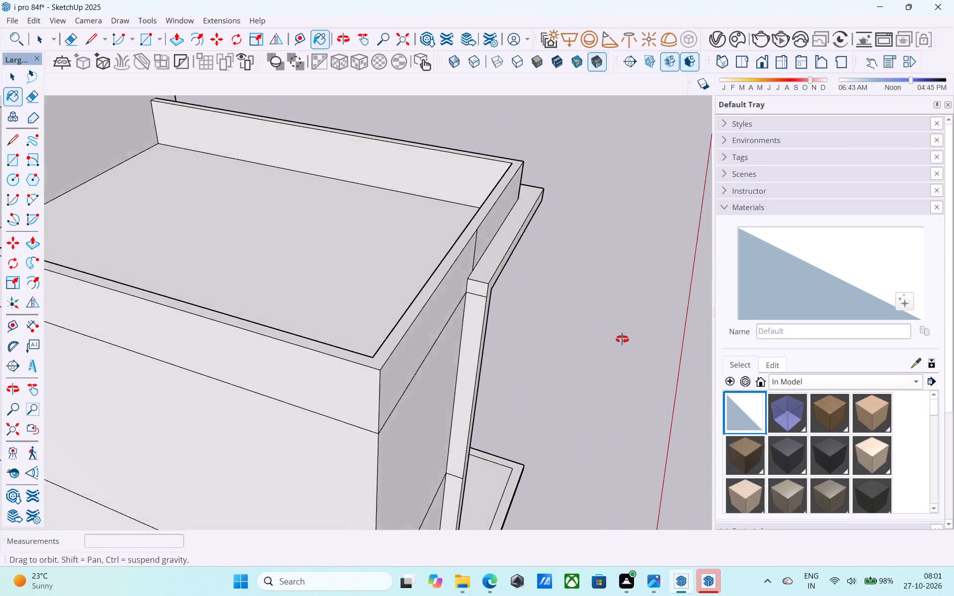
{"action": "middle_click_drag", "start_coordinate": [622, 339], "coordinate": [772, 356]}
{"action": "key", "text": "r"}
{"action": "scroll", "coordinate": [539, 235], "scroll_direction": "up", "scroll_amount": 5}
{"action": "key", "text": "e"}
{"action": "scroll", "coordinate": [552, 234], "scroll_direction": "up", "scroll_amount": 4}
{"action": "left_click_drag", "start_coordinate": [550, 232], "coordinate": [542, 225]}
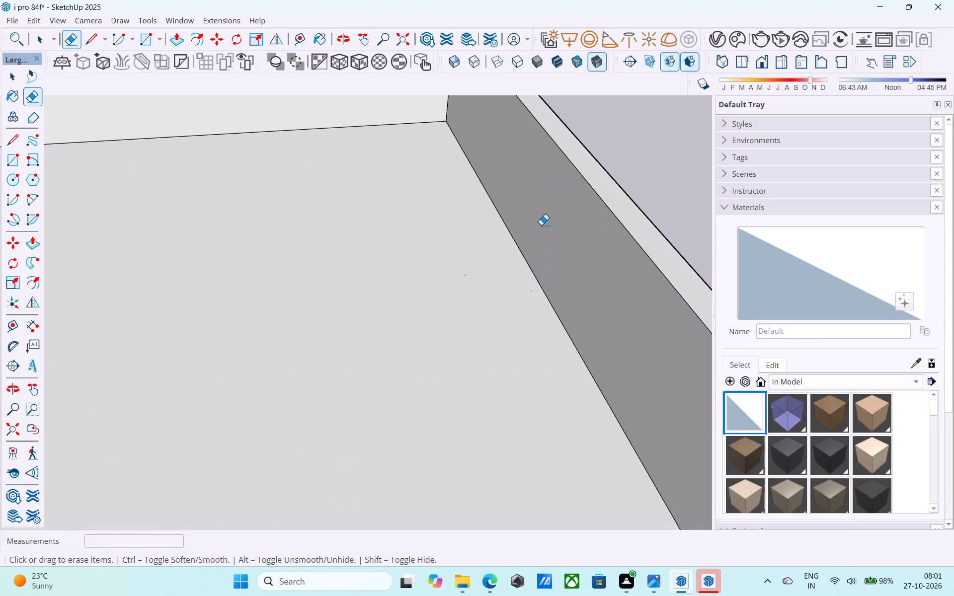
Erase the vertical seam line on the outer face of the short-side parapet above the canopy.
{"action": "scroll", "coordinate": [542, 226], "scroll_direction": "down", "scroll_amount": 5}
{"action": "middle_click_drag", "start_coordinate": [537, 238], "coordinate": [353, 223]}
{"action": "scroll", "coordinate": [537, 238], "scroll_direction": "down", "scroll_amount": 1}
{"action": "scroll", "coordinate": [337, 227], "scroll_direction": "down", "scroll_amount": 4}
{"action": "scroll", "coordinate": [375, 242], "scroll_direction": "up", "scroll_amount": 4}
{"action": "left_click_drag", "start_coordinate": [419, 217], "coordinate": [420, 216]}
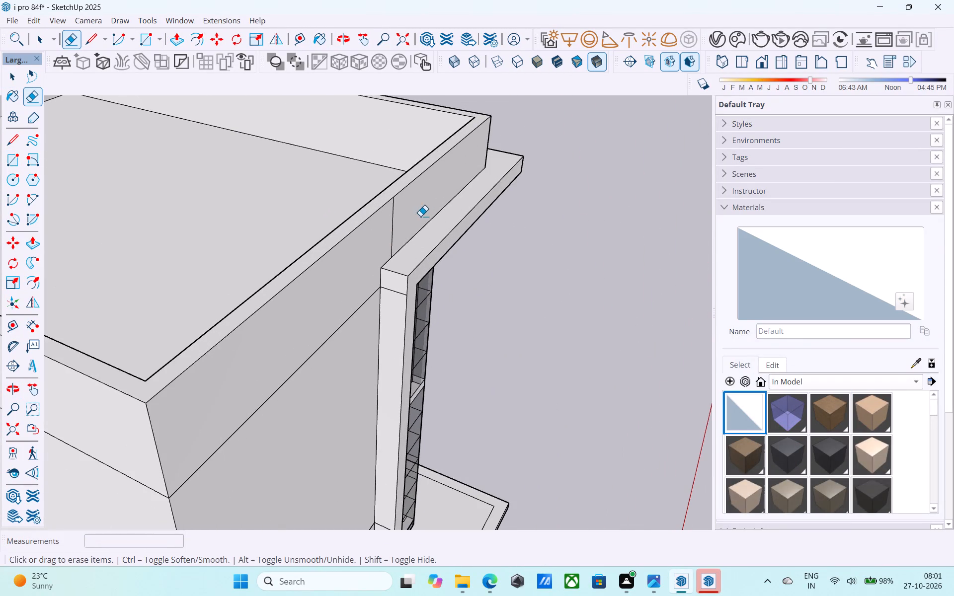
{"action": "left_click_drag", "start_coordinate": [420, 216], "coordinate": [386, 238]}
Save the model.
{"action": "scroll", "coordinate": [391, 241], "scroll_direction": "down", "scroll_amount": 9}
{"action": "middle_click_drag", "start_coordinate": [466, 250], "coordinate": [268, 247]}
{"action": "scroll", "coordinate": [394, 197], "scroll_direction": "down", "scroll_amount": 6}
{"action": "middle_click_drag", "start_coordinate": [394, 197], "coordinate": [436, 273], "text": "shift"}
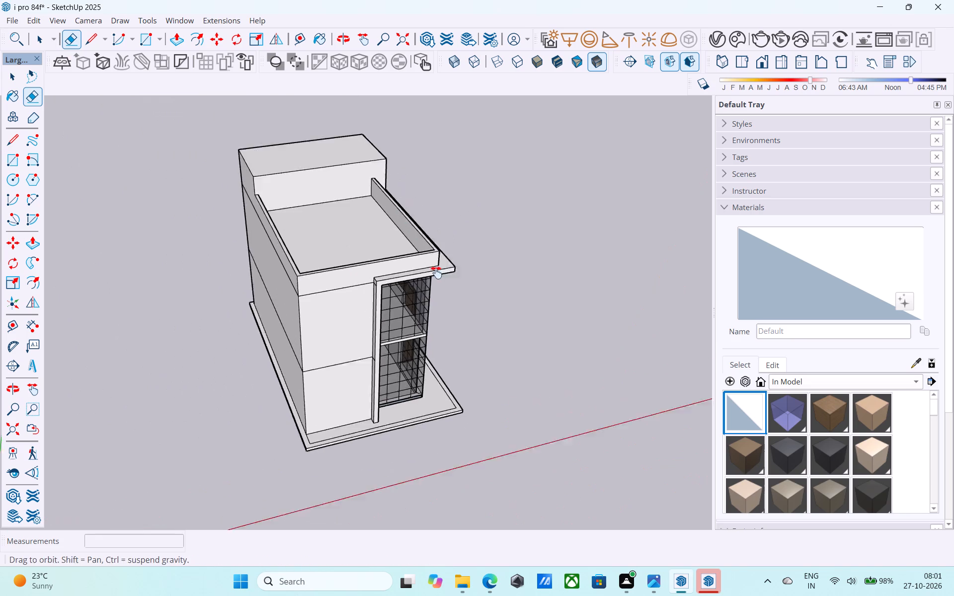
{"action": "middle_click_drag", "start_coordinate": [436, 273], "coordinate": [222, 195], "text": "shift"}
{"action": "scroll", "coordinate": [222, 195], "scroll_direction": "up", "scroll_amount": 6}
{"action": "key", "text": "ctrl+s"}
Examine the corner glazing, its side pillar and the canopy underside from below.
{"action": "scroll", "coordinate": [337, 225], "scroll_direction": "down", "scroll_amount": 6}
{"action": "key", "text": "space"}
{"action": "middle_click_drag", "start_coordinate": [390, 272], "coordinate": [342, 251]}
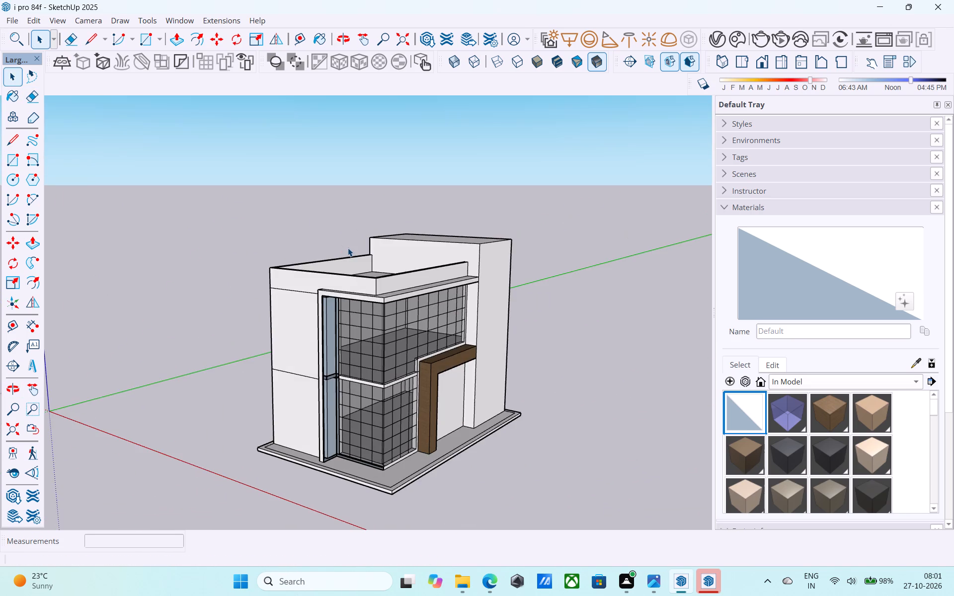
{"action": "scroll", "coordinate": [348, 248], "scroll_direction": "down", "scroll_amount": 1}
{"action": "middle_click_drag", "start_coordinate": [347, 253], "coordinate": [309, 228]}
{"action": "scroll", "coordinate": [312, 229], "scroll_direction": "up", "scroll_amount": 1}
{"action": "scroll", "coordinate": [356, 318], "scroll_direction": "up", "scroll_amount": 5}
{"action": "scroll", "coordinate": [330, 323], "scroll_direction": "down", "scroll_amount": 3}
{"action": "middle_click_drag", "start_coordinate": [329, 322], "coordinate": [219, 256], "text": "shift"}
{"action": "scroll", "coordinate": [315, 297], "scroll_direction": "up", "scroll_amount": 8}
{"action": "middle_click_drag", "start_coordinate": [315, 289], "coordinate": [386, 245]}
{"action": "scroll", "coordinate": [386, 245], "scroll_direction": "up", "scroll_amount": 1}
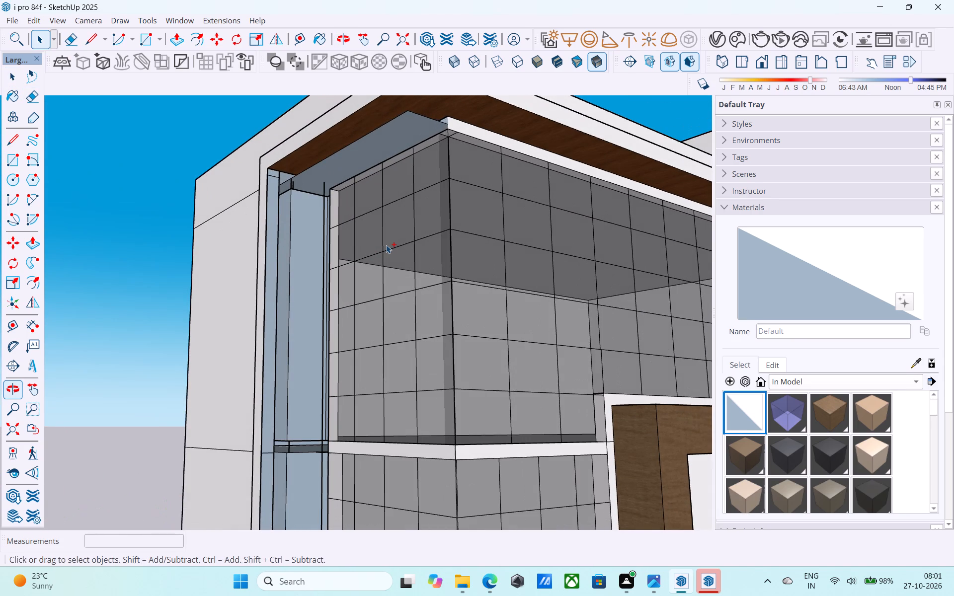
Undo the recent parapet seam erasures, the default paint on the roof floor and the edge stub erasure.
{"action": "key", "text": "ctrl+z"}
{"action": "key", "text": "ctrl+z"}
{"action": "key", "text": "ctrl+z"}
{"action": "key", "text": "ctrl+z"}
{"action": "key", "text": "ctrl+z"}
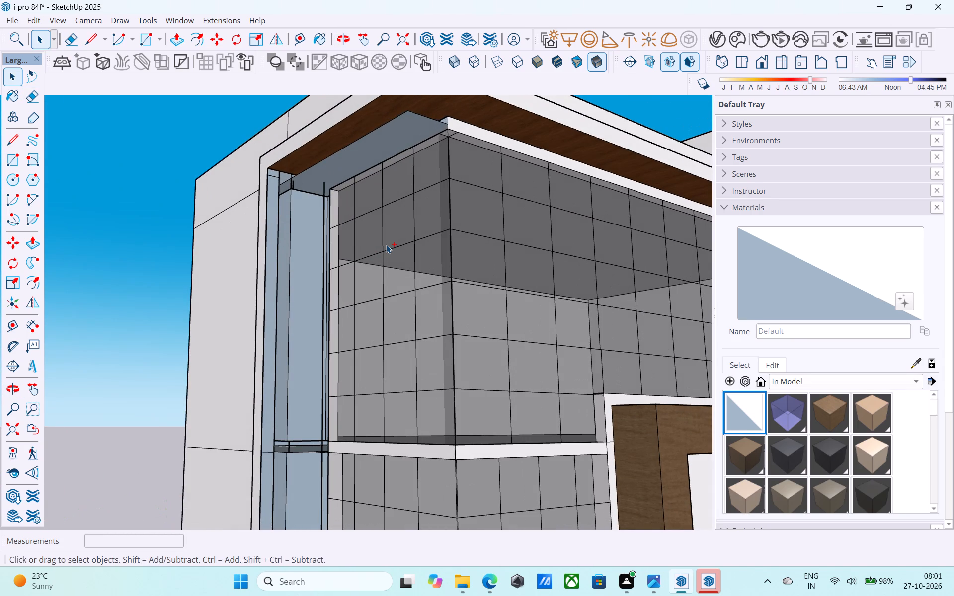
Examine the roof floor, the canopy underside and the open gap above the corner glazing.
{"action": "scroll", "coordinate": [386, 244], "scroll_direction": "down", "scroll_amount": 9, "text": "ctrl"}
{"action": "middle_click_drag", "start_coordinate": [384, 247], "coordinate": [378, 465]}
{"action": "middle_click_drag", "start_coordinate": [398, 304], "coordinate": [279, 415]}
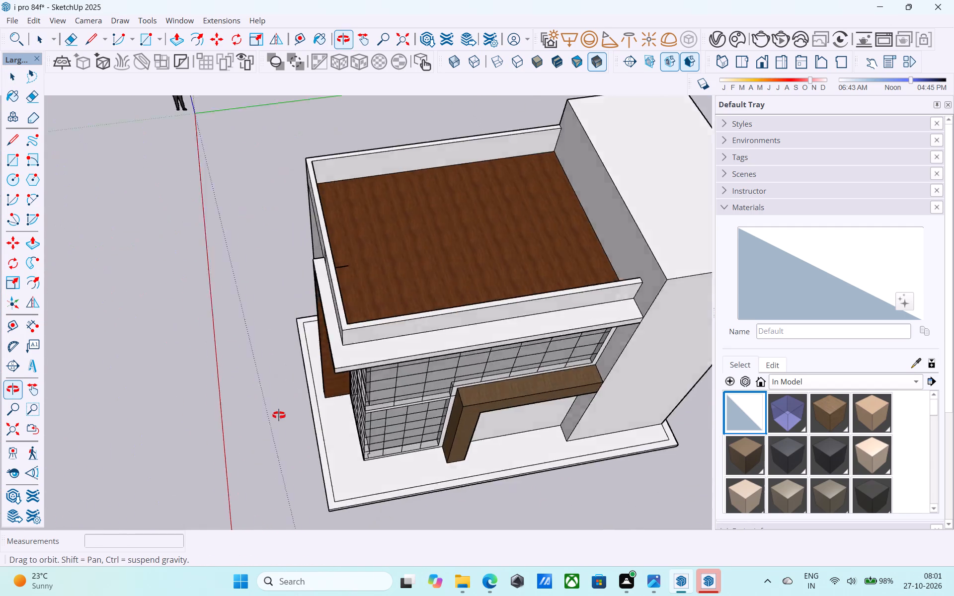
{"action": "middle_click_drag", "start_coordinate": [279, 415], "coordinate": [418, 23]}
{"action": "scroll", "coordinate": [406, 112], "scroll_direction": "up", "scroll_amount": 9}
{"action": "scroll", "coordinate": [362, 215], "scroll_direction": "up", "scroll_amount": 7}
{"action": "middle_click_drag", "start_coordinate": [387, 191], "coordinate": [411, 308]}
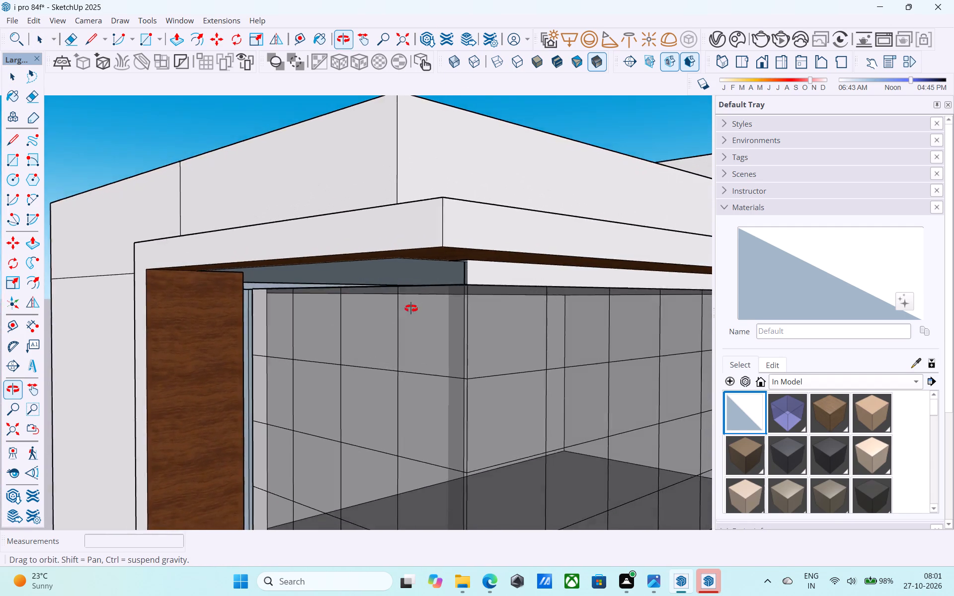
{"action": "middle_click_drag", "start_coordinate": [411, 308], "coordinate": [529, 198]}
{"action": "scroll", "coordinate": [551, 307], "scroll_direction": "up", "scroll_amount": 1}
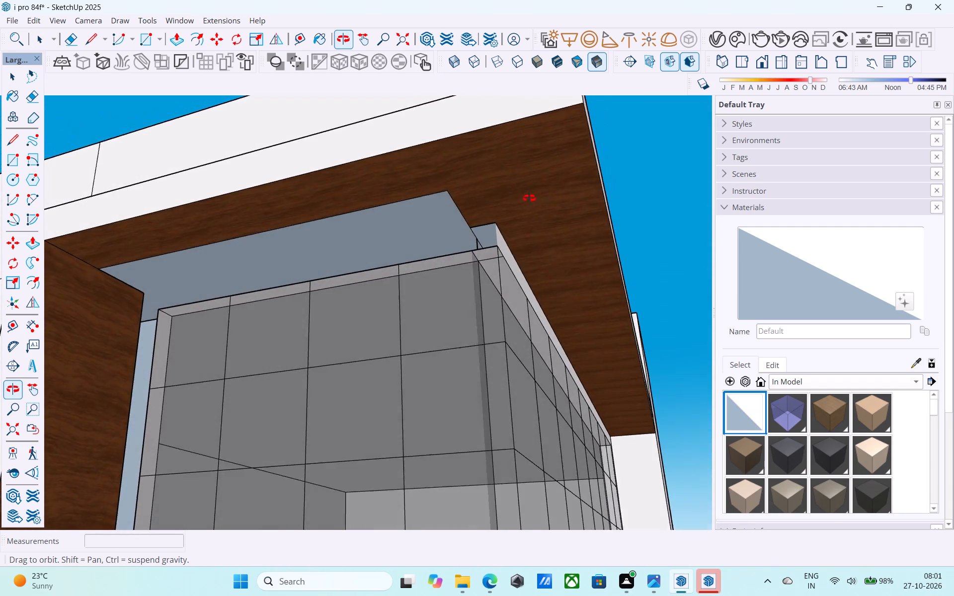
{"action": "middle_click_drag", "start_coordinate": [529, 198], "coordinate": [388, 494]}
{"action": "scroll", "coordinate": [378, 476], "scroll_direction": "down", "scroll_amount": 5}
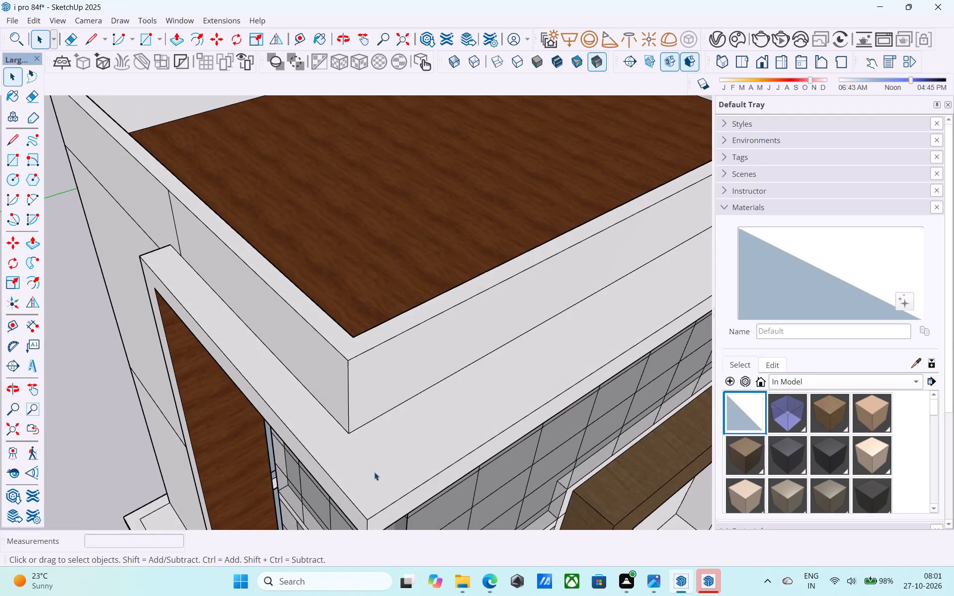
{"action": "scroll", "coordinate": [392, 360], "scroll_direction": "down", "scroll_amount": 7}
{"action": "middle_click_drag", "start_coordinate": [389, 364], "coordinate": [578, 149]}
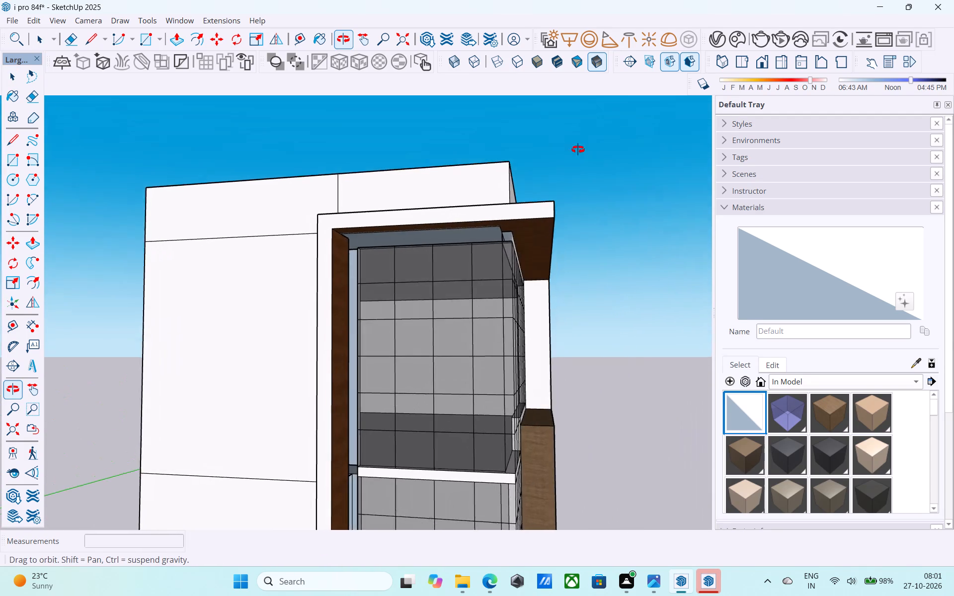
{"action": "middle_click_drag", "start_coordinate": [578, 149], "coordinate": [578, 149]}
{"action": "scroll", "coordinate": [505, 257], "scroll_direction": "up", "scroll_amount": 16}
{"action": "middle_click_drag", "start_coordinate": [505, 250], "coordinate": [513, 297]}
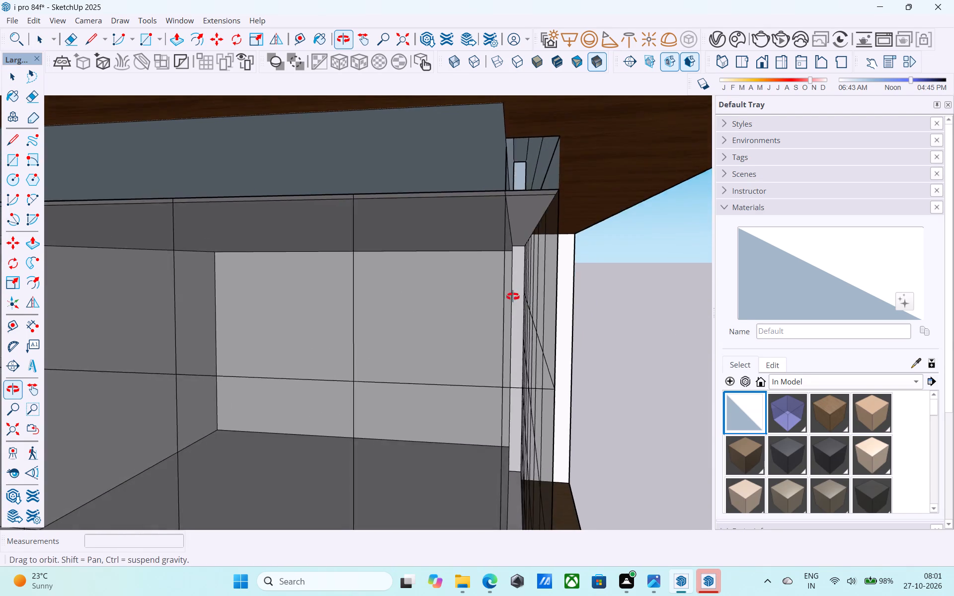
{"action": "middle_click_drag", "start_coordinate": [513, 297], "coordinate": [443, 273]}
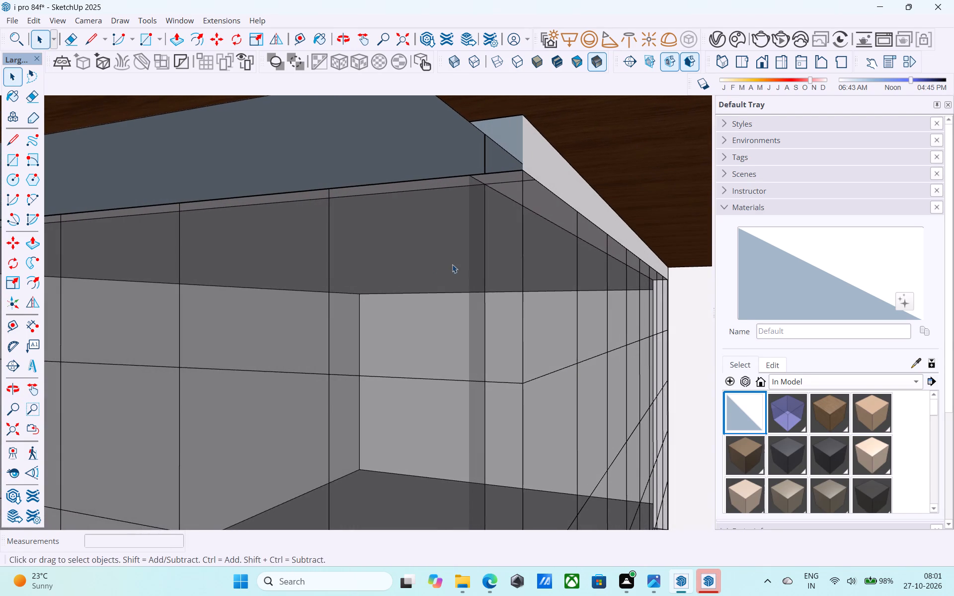
Draw a vertical line from the canopy underside to the glazing frame to close the open corner end above the glazing.
{"action": "scroll", "coordinate": [469, 255], "scroll_direction": "up", "scroll_amount": 1}
{"action": "key", "text": "l"}
{"action": "left_click", "coordinate": [470, 108]}
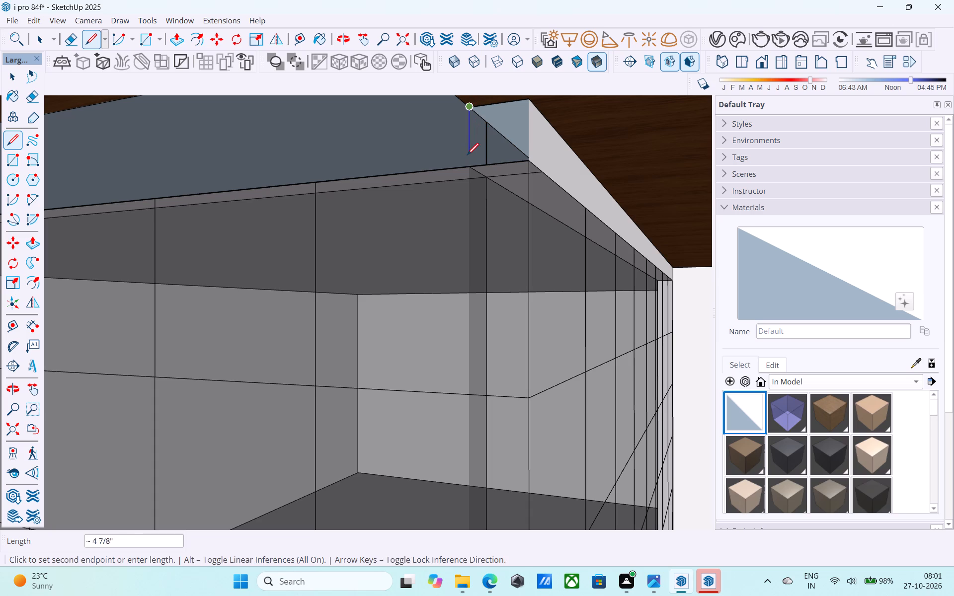
{"action": "left_click", "coordinate": [467, 168]}
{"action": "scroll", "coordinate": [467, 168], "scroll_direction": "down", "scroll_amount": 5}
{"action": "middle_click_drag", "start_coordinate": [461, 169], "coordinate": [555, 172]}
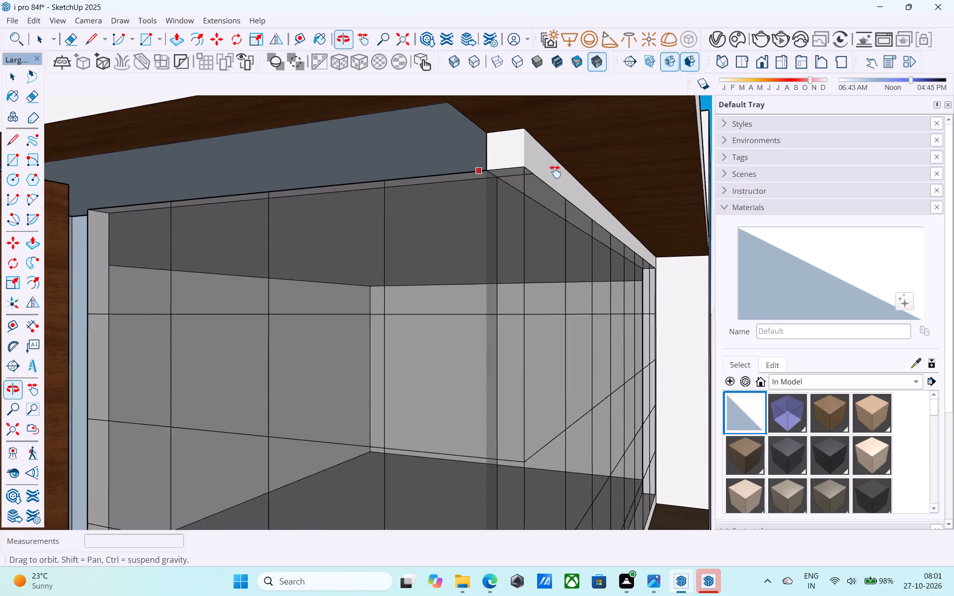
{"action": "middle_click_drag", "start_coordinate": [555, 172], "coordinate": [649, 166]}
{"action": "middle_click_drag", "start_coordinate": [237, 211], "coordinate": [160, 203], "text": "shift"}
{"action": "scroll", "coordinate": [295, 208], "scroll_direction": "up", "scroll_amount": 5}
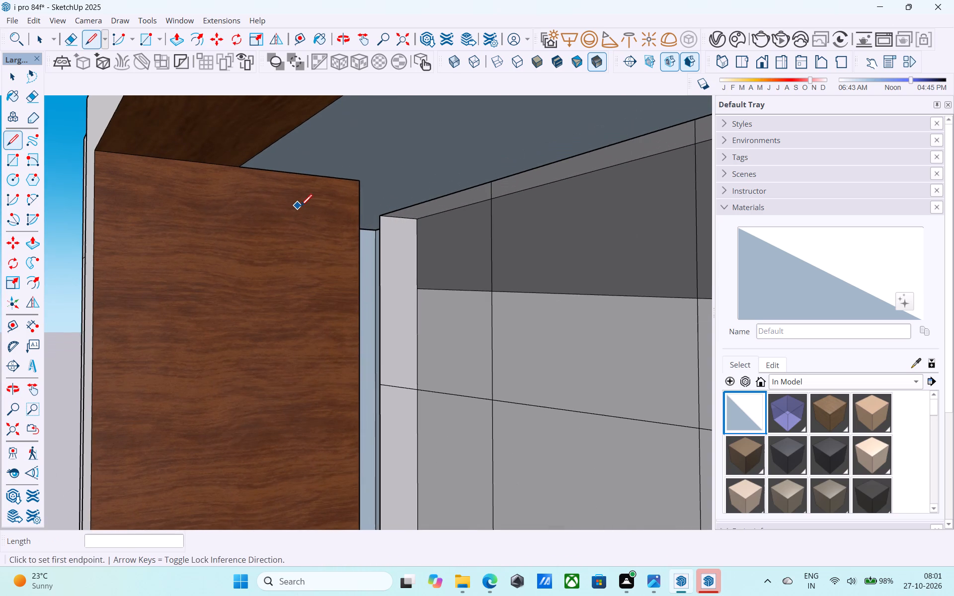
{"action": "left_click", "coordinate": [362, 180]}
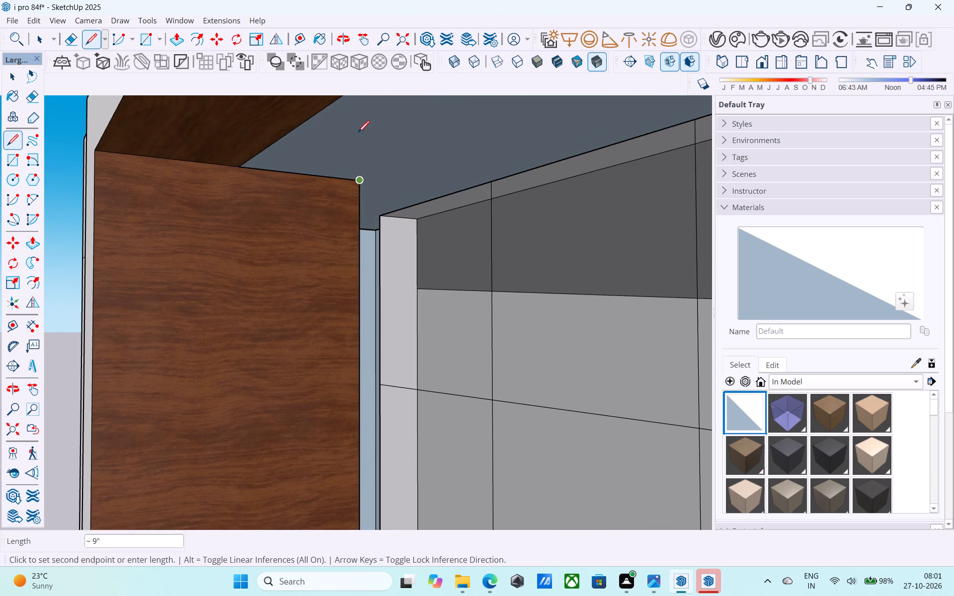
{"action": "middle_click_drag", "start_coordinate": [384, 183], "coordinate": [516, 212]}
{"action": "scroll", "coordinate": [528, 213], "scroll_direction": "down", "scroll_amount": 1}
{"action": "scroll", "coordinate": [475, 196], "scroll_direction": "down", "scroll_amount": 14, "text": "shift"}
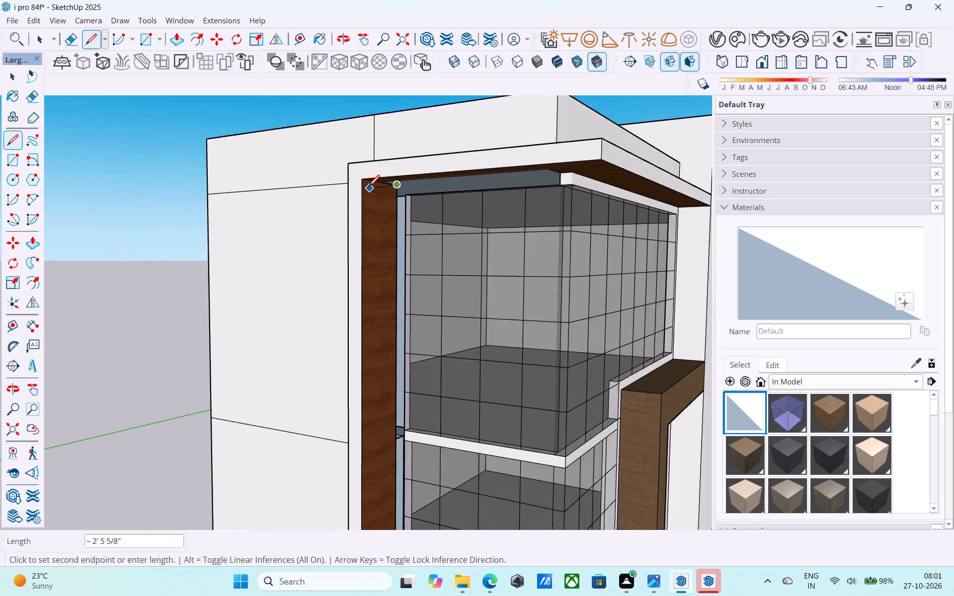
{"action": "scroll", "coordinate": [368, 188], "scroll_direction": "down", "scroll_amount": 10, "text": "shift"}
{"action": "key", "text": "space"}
Draw a 24' by 6" upright rectangle closing the gap between the wood-faced pillar and the corner glazing frame.
{"action": "middle_click_drag", "start_coordinate": [355, 198], "coordinate": [334, 173]}
{"action": "scroll", "coordinate": [369, 263], "scroll_direction": "up", "scroll_amount": 10}
{"action": "middle_click_drag", "start_coordinate": [383, 295], "coordinate": [268, 385]}
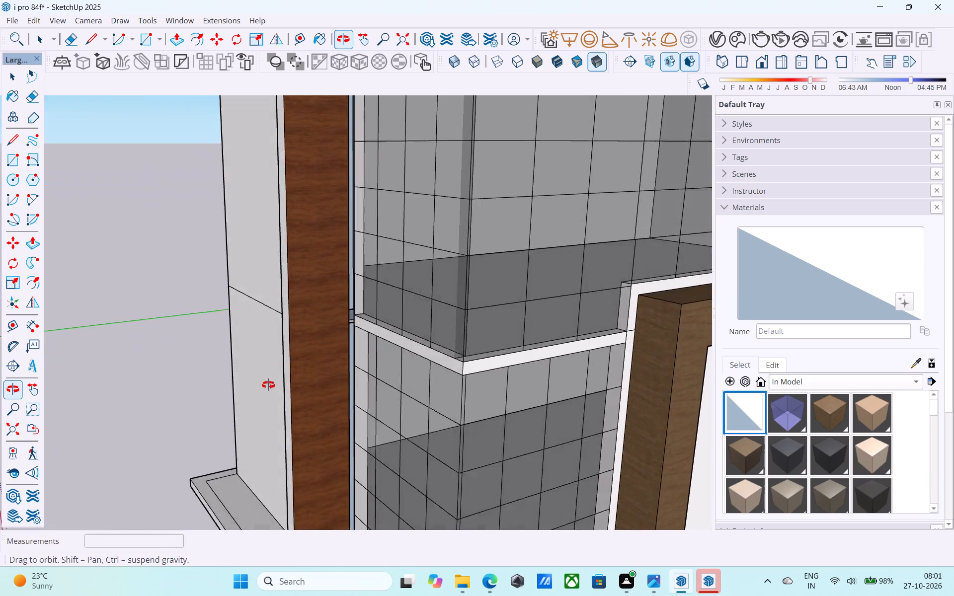
{"action": "middle_click_drag", "start_coordinate": [268, 385], "coordinate": [379, 326]}
{"action": "scroll", "coordinate": [399, 257], "scroll_direction": "down", "scroll_amount": 5}
{"action": "middle_click_drag", "start_coordinate": [399, 257], "coordinate": [398, 266], "text": "shift"}
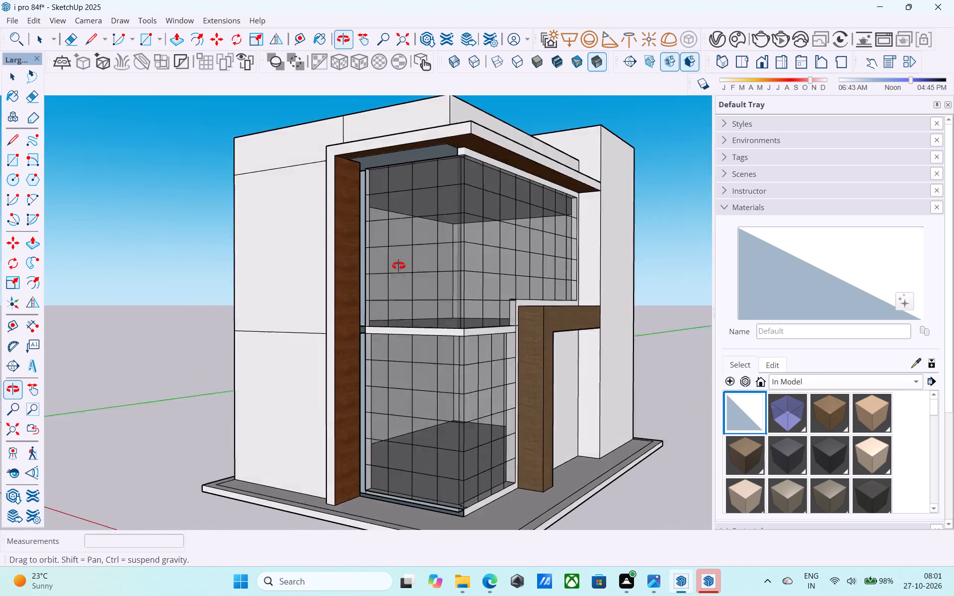
{"action": "middle_click_drag", "start_coordinate": [398, 266], "coordinate": [403, 252], "text": "shift"}
{"action": "key", "text": "r"}
{"action": "scroll", "coordinate": [352, 158], "scroll_direction": "up", "scroll_amount": 6}
{"action": "left_click", "coordinate": [374, 173]}
{"action": "scroll", "coordinate": [375, 171], "scroll_direction": "down", "scroll_amount": 4}
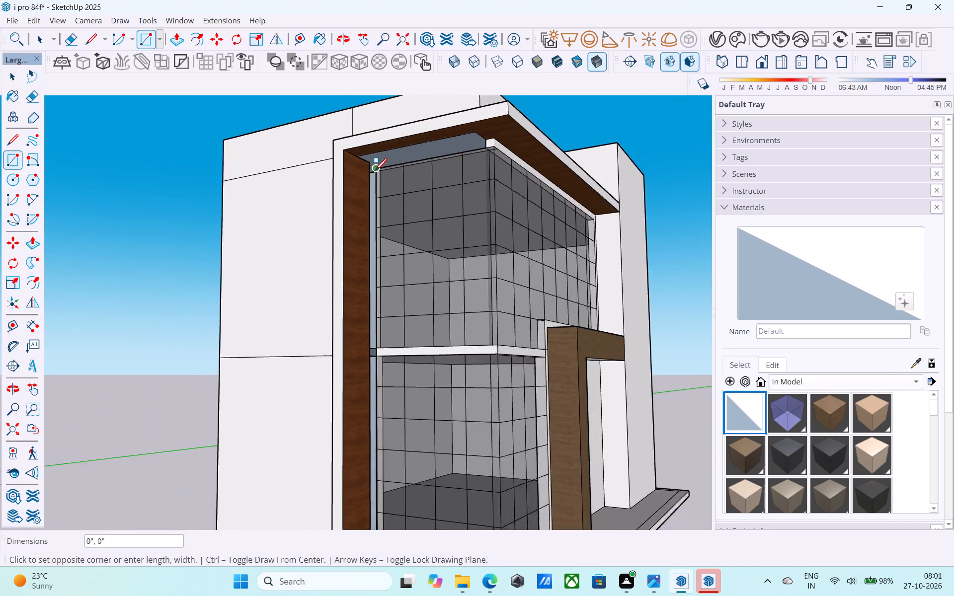
{"action": "scroll", "coordinate": [375, 171], "scroll_direction": "down", "scroll_amount": 9}
{"action": "middle_click_drag", "start_coordinate": [414, 319], "coordinate": [389, 306], "text": "shift"}
{"action": "scroll", "coordinate": [338, 273], "scroll_direction": "up", "scroll_amount": 10}
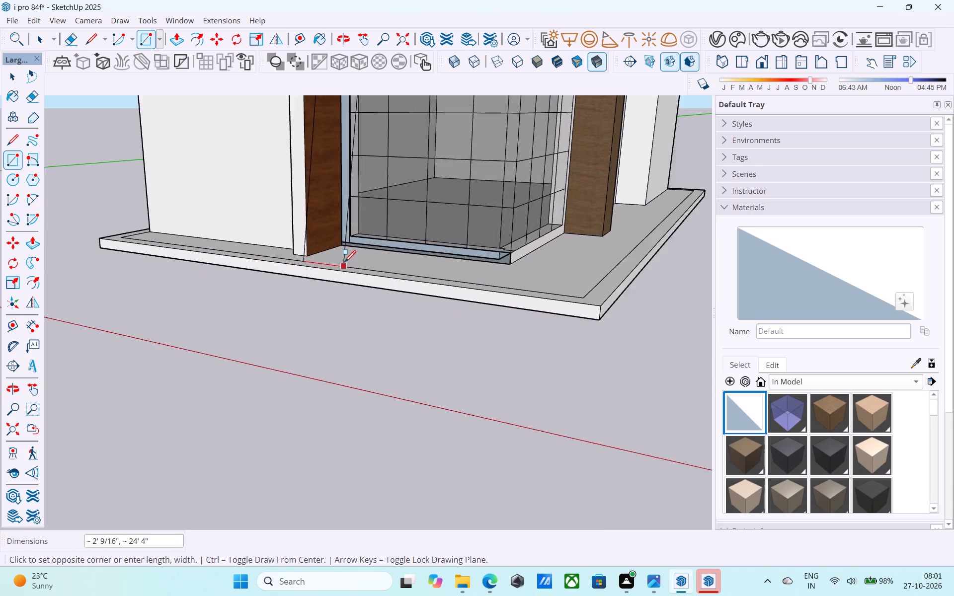
{"action": "scroll", "coordinate": [344, 263], "scroll_direction": "up", "scroll_amount": 20}
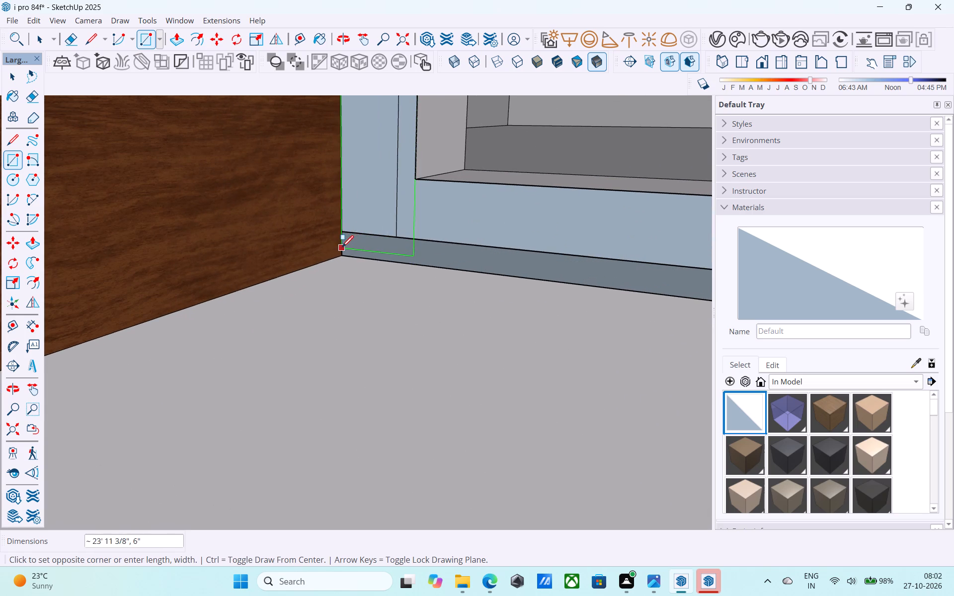
{"action": "left_click", "coordinate": [343, 253]}
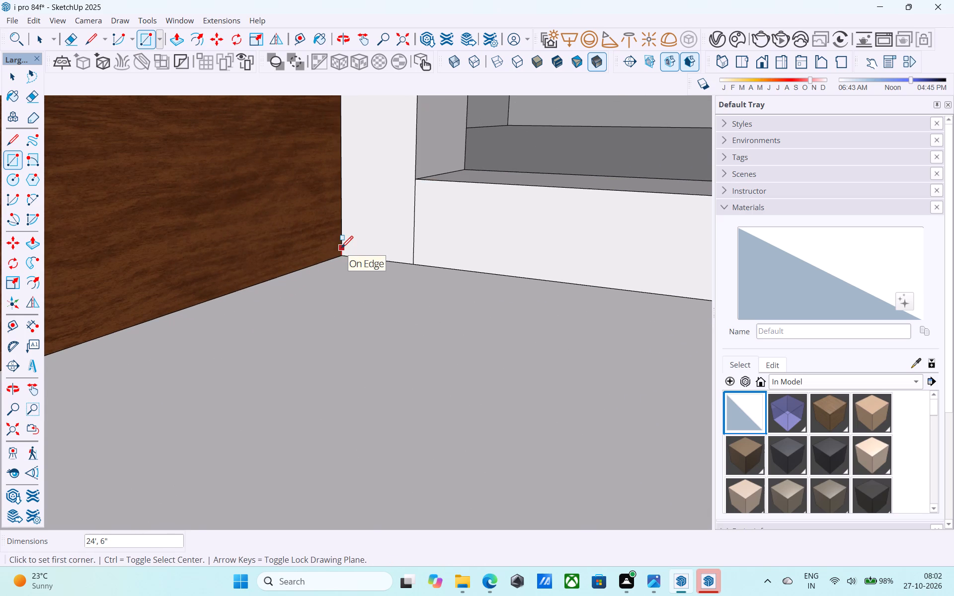
Erase the vertical edge between the new gap-filling face and the strip beneath the corner glazing.
{"action": "scroll", "coordinate": [341, 249], "scroll_direction": "down", "scroll_amount": 6}
{"action": "key", "text": "e"}
{"action": "left_click_drag", "start_coordinate": [386, 241], "coordinate": [378, 238]}
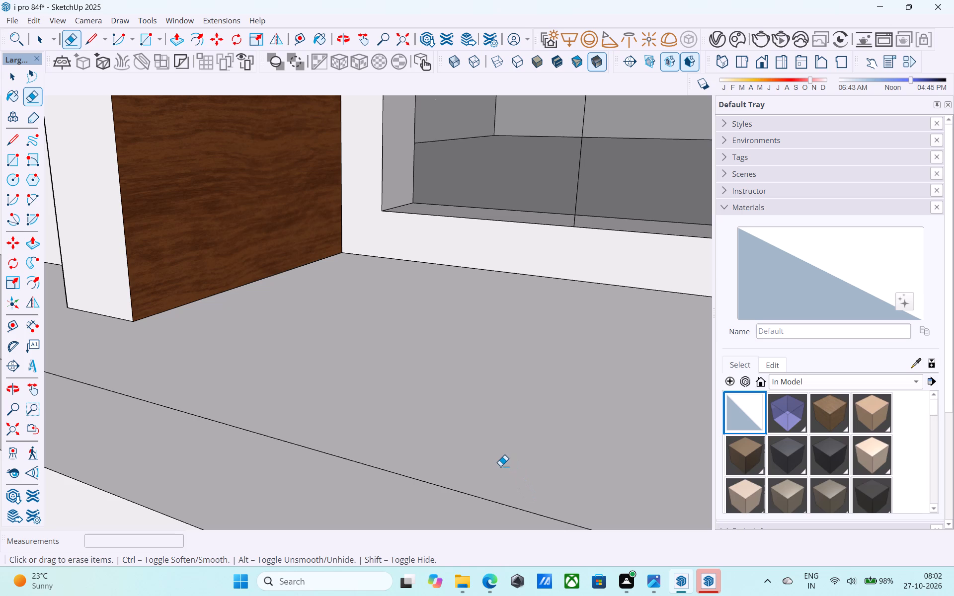
Examine the closed glazing surround from the pillar base up to the canopy underside.
{"action": "scroll", "coordinate": [497, 464], "scroll_direction": "down", "scroll_amount": 14}
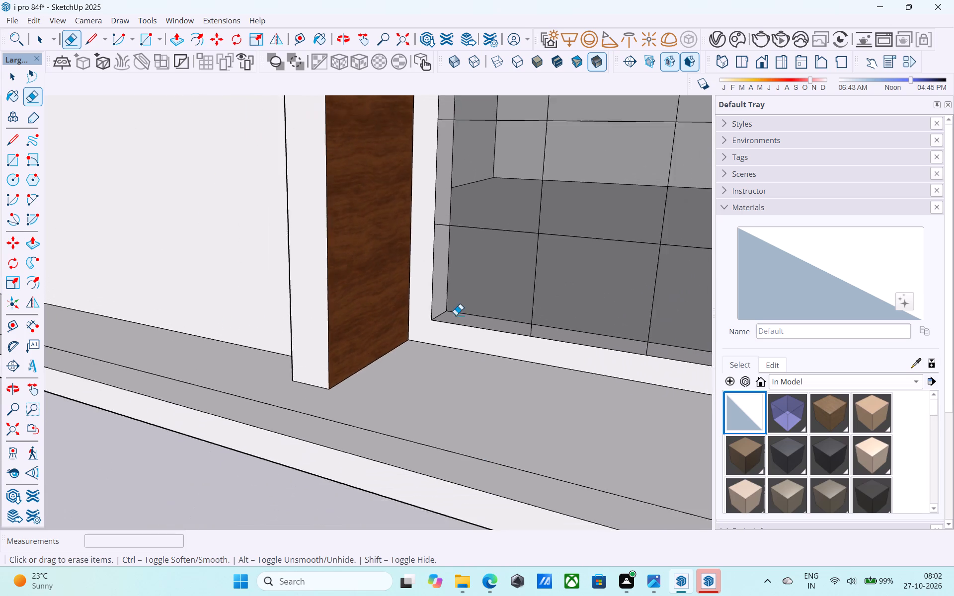
{"action": "scroll", "coordinate": [456, 315], "scroll_direction": "down", "scroll_amount": 17}
{"action": "scroll", "coordinate": [428, 318], "scroll_direction": "up", "scroll_amount": 1}
{"action": "scroll", "coordinate": [429, 318], "scroll_direction": "down", "scroll_amount": 2}
{"action": "middle_click_drag", "start_coordinate": [434, 324], "coordinate": [429, 381]}
{"action": "middle_click_drag", "start_coordinate": [452, 298], "coordinate": [442, 200]}
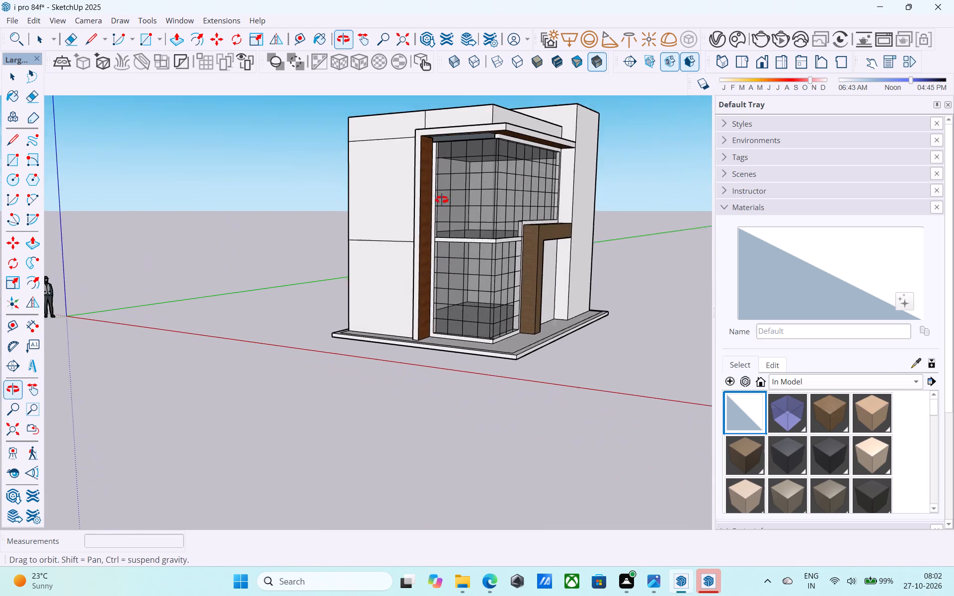
{"action": "middle_click_drag", "start_coordinate": [442, 200], "coordinate": [442, 198]}
{"action": "scroll", "coordinate": [458, 135], "scroll_direction": "up", "scroll_amount": 10}
{"action": "middle_click_drag", "start_coordinate": [443, 147], "coordinate": [351, 137]}
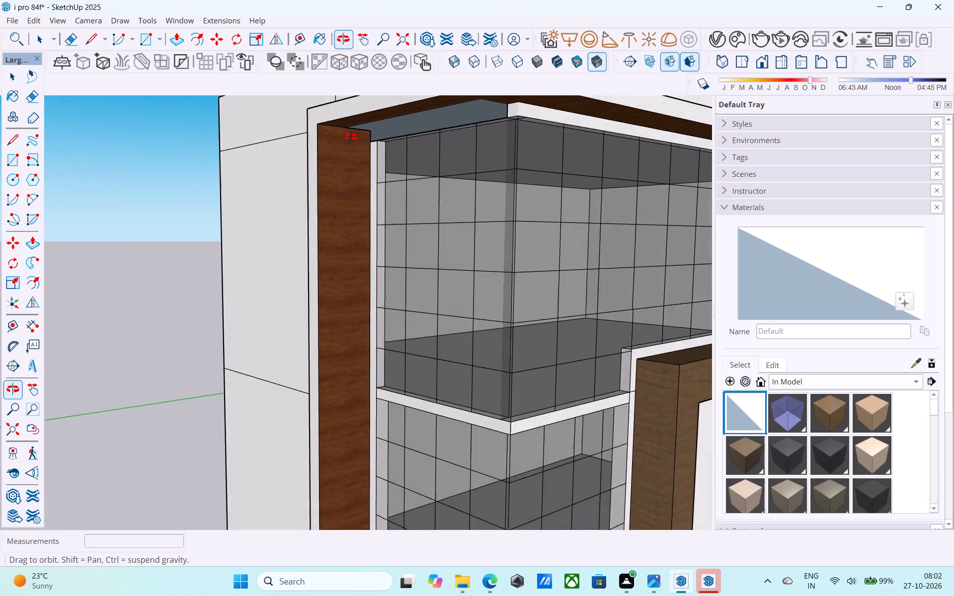
Save the model.
{"action": "middle_click_drag", "start_coordinate": [351, 137], "coordinate": [299, 181]}
{"action": "scroll", "coordinate": [397, 175], "scroll_direction": "up", "scroll_amount": 6}
{"action": "middle_click_drag", "start_coordinate": [390, 162], "coordinate": [328, 156]}
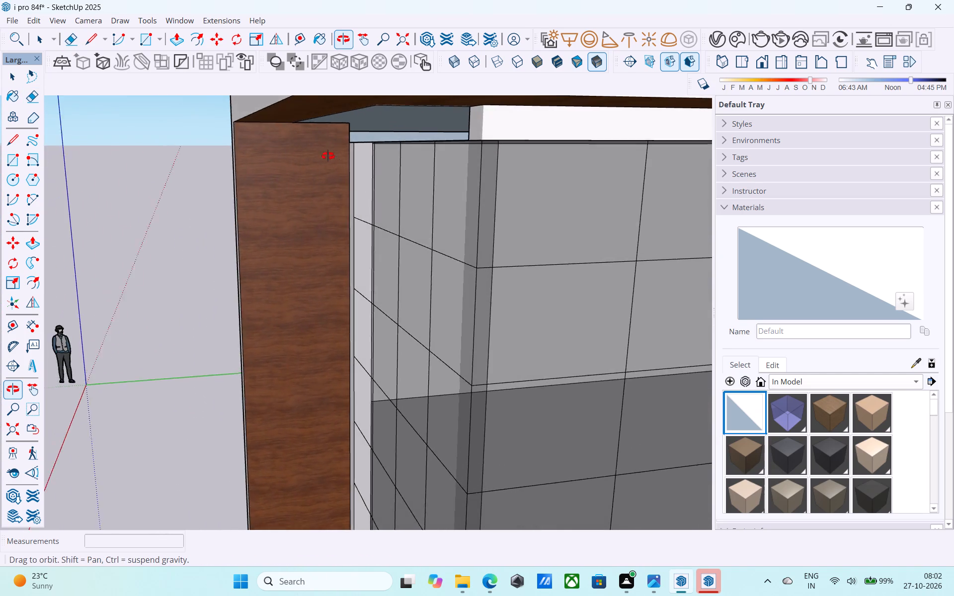
{"action": "middle_click_drag", "start_coordinate": [328, 156], "coordinate": [299, 163]}
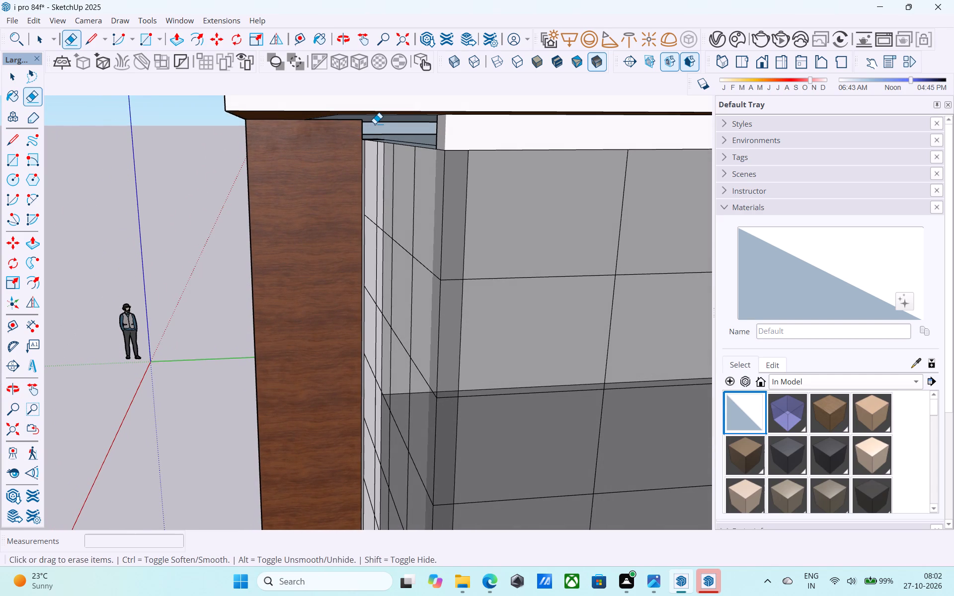
{"action": "key", "text": "space"}
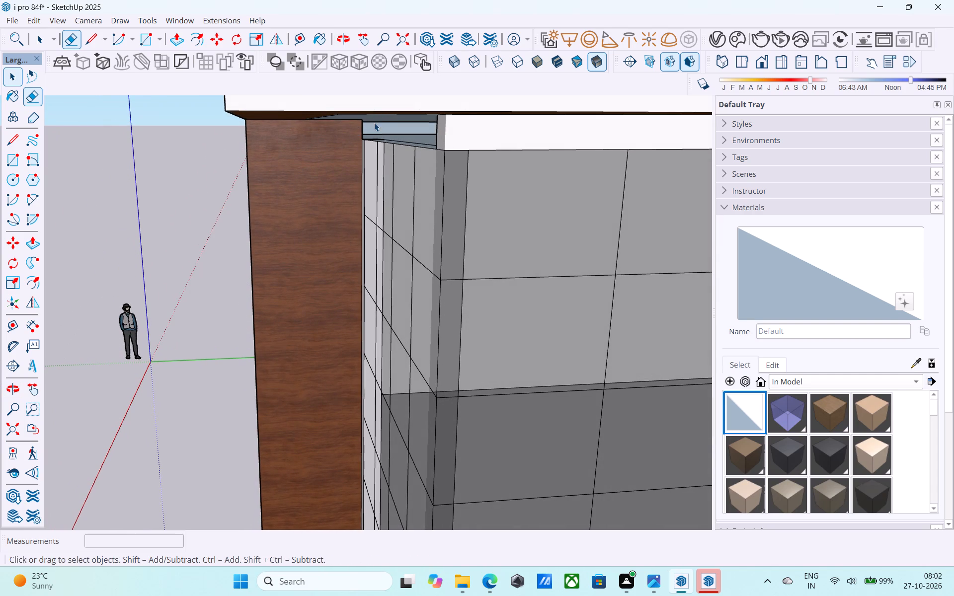
{"action": "scroll", "coordinate": [375, 121], "scroll_direction": "down", "scroll_amount": 3}
{"action": "middle_click_drag", "start_coordinate": [375, 121], "coordinate": [397, 158]}
{"action": "key", "text": "ctrl+s"}
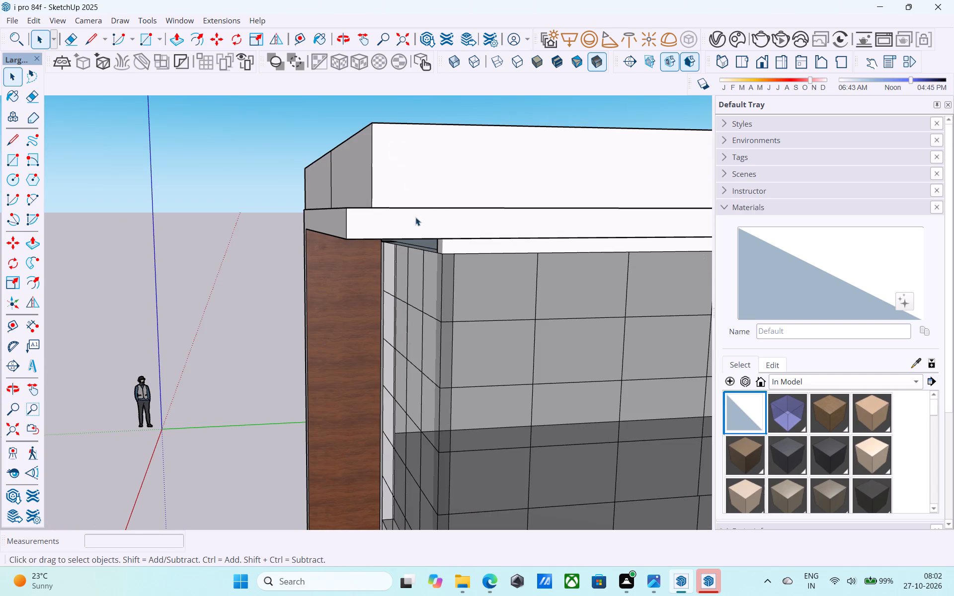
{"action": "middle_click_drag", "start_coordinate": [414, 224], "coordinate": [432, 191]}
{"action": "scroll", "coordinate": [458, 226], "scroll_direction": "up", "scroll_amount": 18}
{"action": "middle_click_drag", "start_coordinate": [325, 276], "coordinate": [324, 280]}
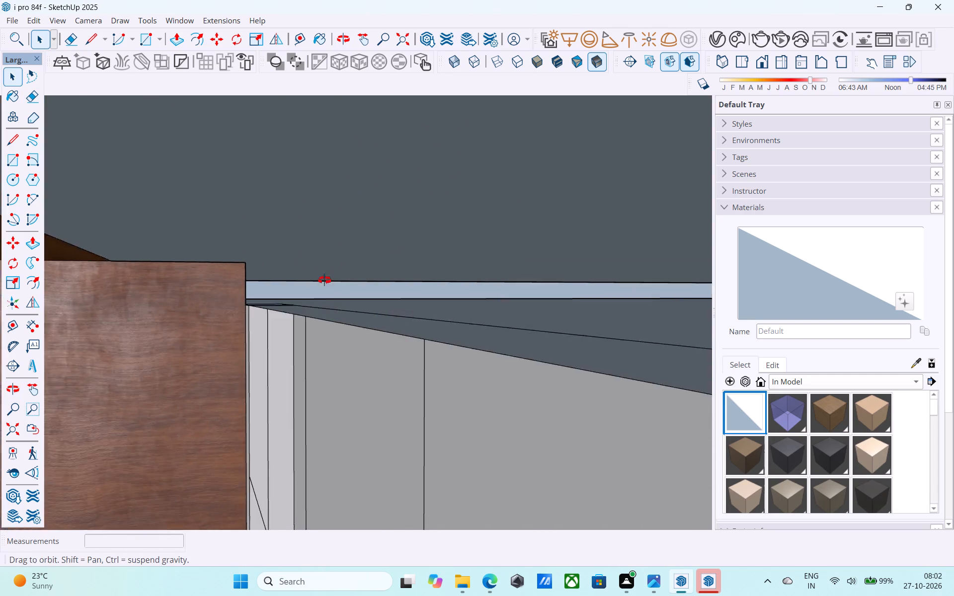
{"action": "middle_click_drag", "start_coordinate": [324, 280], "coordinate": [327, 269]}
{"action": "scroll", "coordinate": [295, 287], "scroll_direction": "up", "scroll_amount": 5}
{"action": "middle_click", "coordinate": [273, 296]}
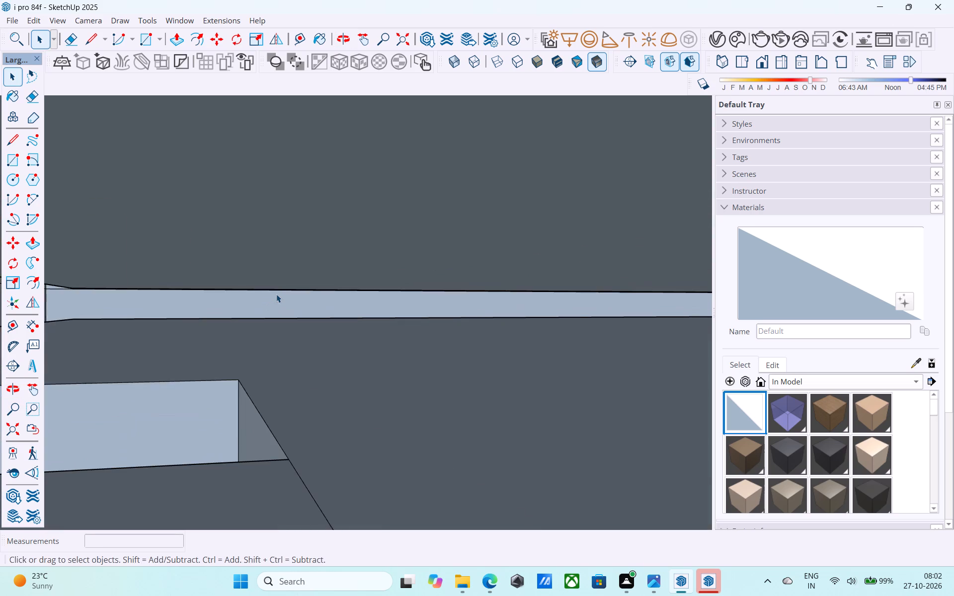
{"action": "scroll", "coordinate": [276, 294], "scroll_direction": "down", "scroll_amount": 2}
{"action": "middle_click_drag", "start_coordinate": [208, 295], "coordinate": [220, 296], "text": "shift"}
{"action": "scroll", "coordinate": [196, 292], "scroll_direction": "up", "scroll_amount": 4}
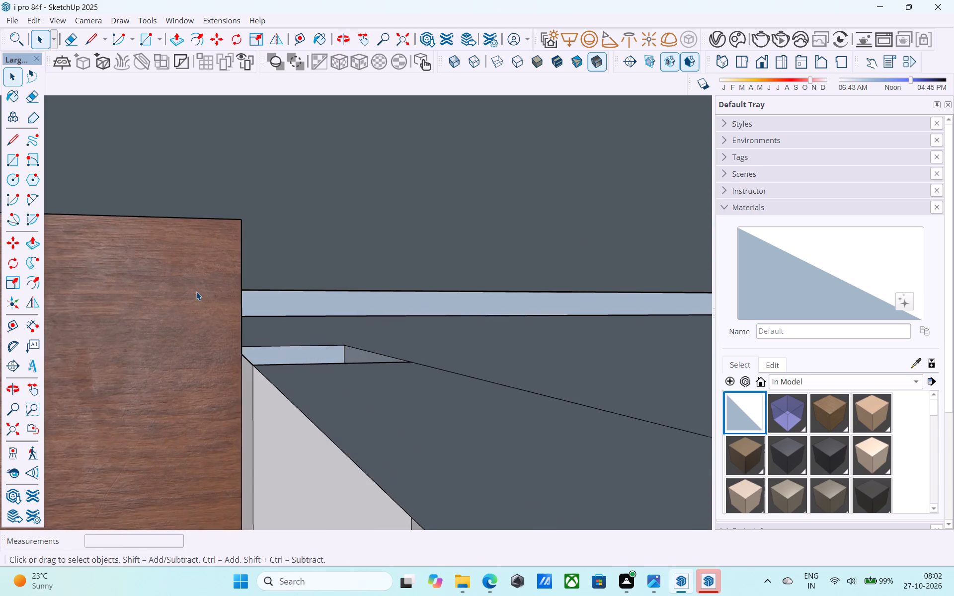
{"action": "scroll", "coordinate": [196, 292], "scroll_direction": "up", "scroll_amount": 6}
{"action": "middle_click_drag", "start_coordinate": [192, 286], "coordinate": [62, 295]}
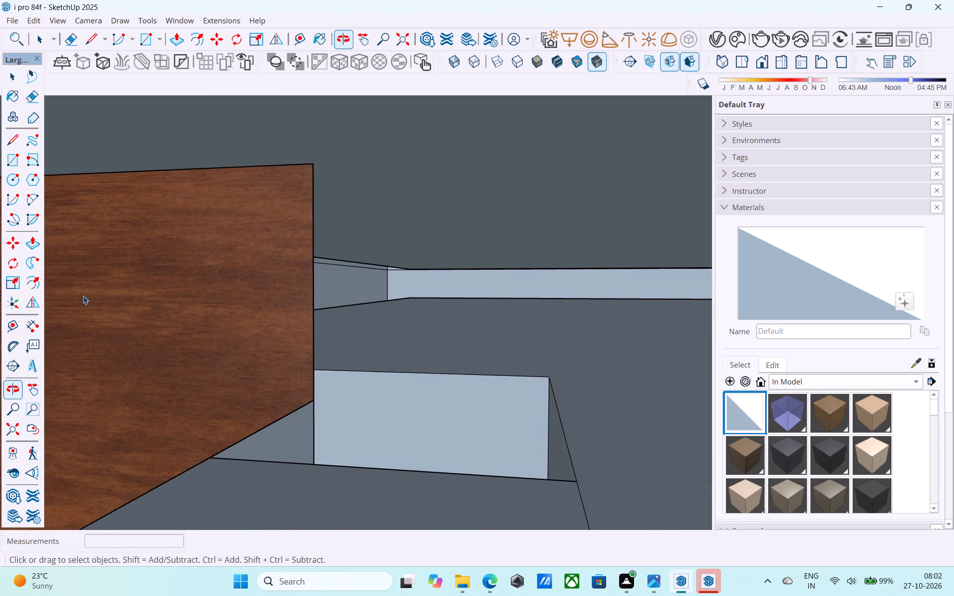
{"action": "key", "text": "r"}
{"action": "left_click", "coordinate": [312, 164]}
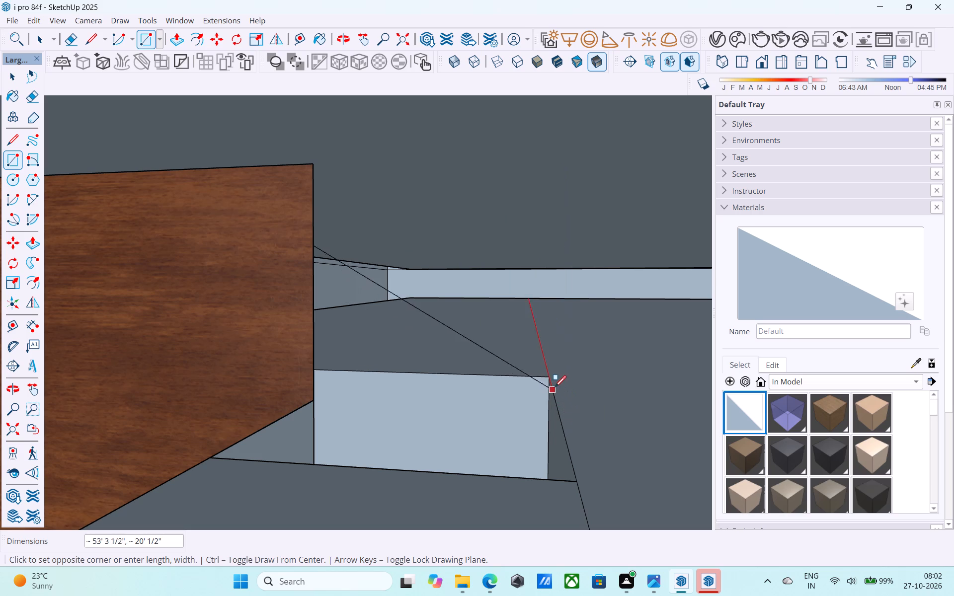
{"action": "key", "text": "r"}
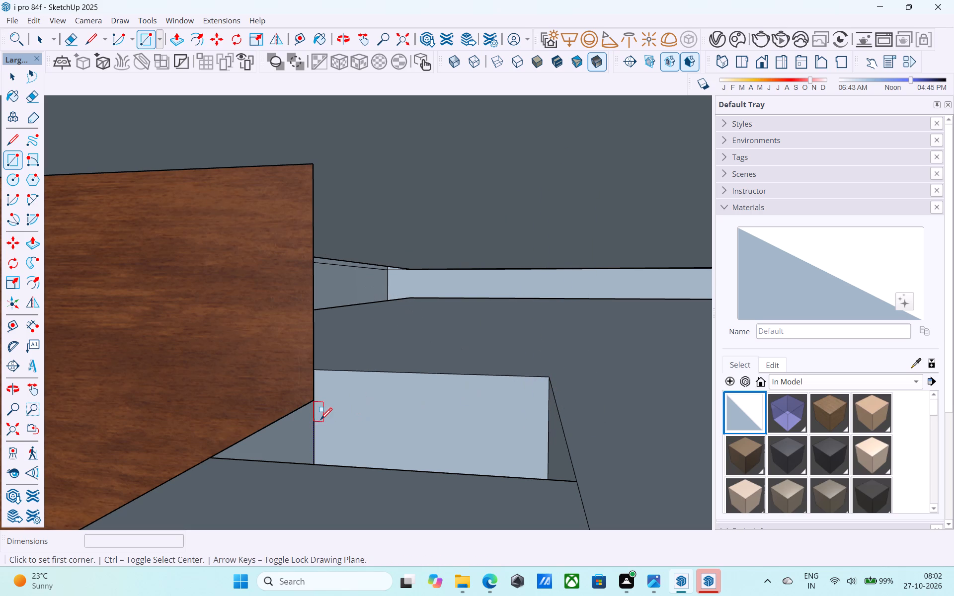
Draw a 6" line from the wood-faced pillar's edge at the glazing frame top across to the opposite frame edge.
{"action": "key", "text": "l"}
{"action": "left_click", "coordinate": [314, 401]}
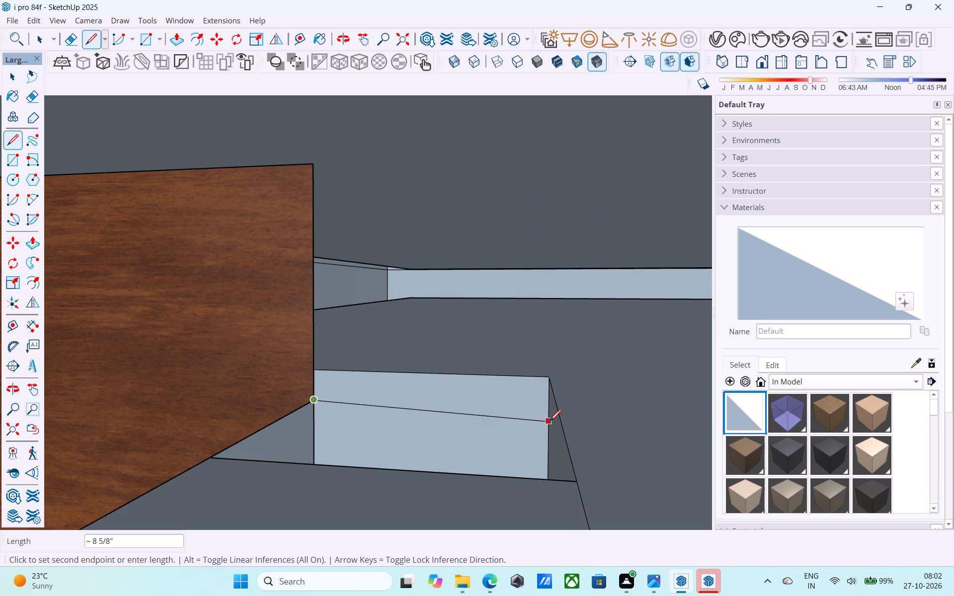
{"action": "key", "text": "Right"}
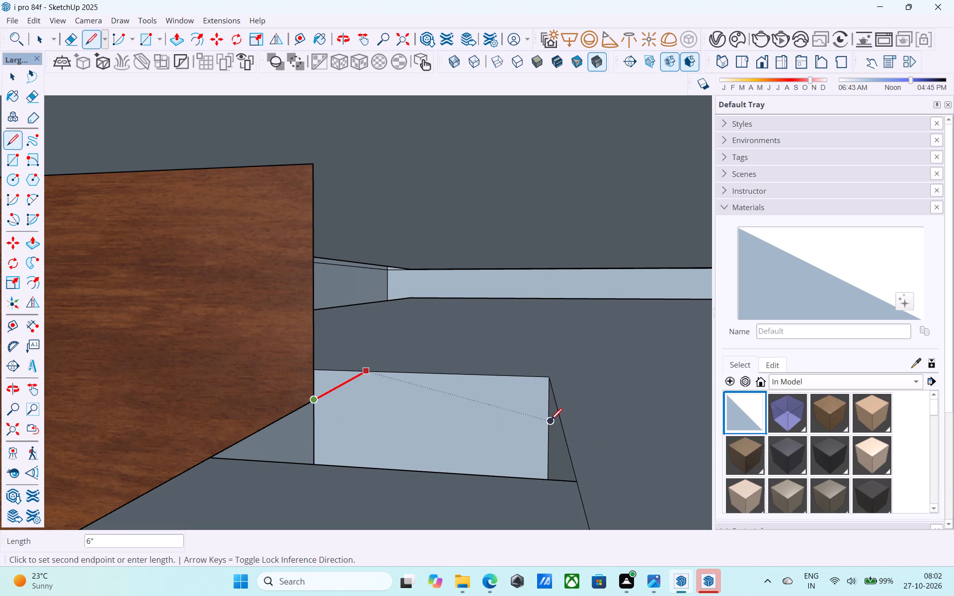
{"action": "key", "text": "Up"}
{"action": "key", "text": "Left"}
{"action": "left_click", "coordinate": [559, 413]}
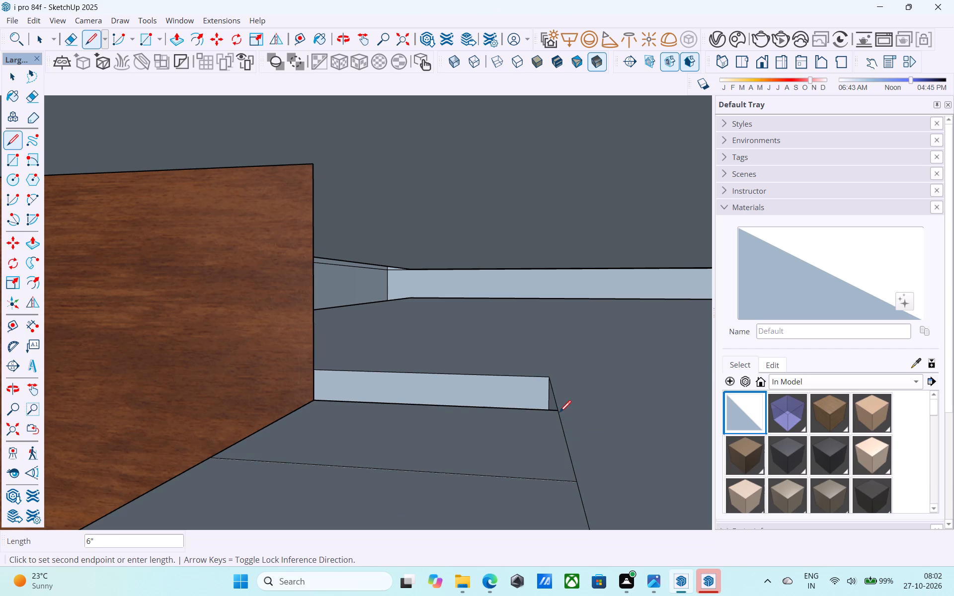
{"action": "key", "text": "space"}
Draw a 6" by 6" upright rectangle from the pillar's top corner at the canopy underside to the new line's far end.
{"action": "key", "text": "r"}
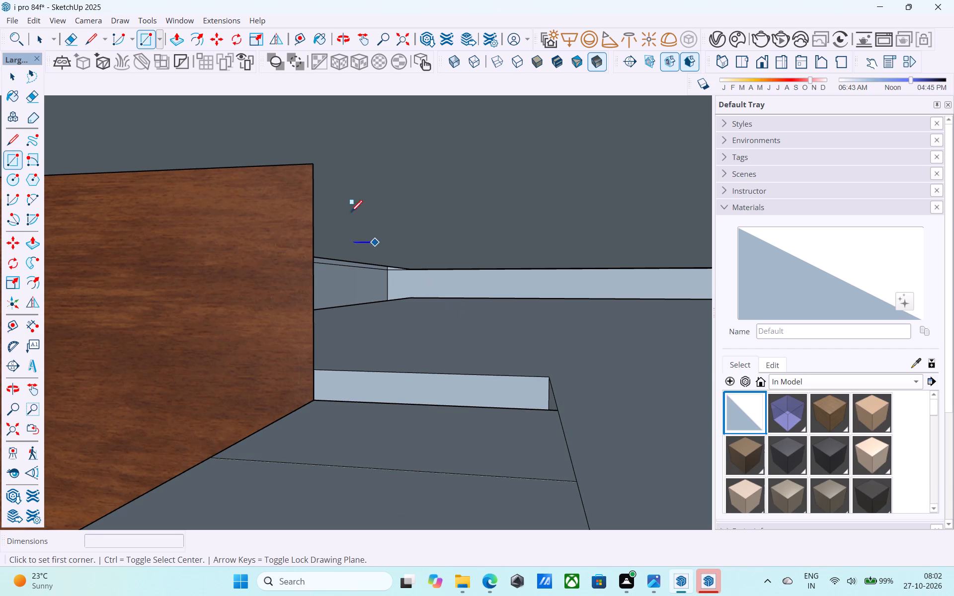
{"action": "left_click", "coordinate": [314, 166]}
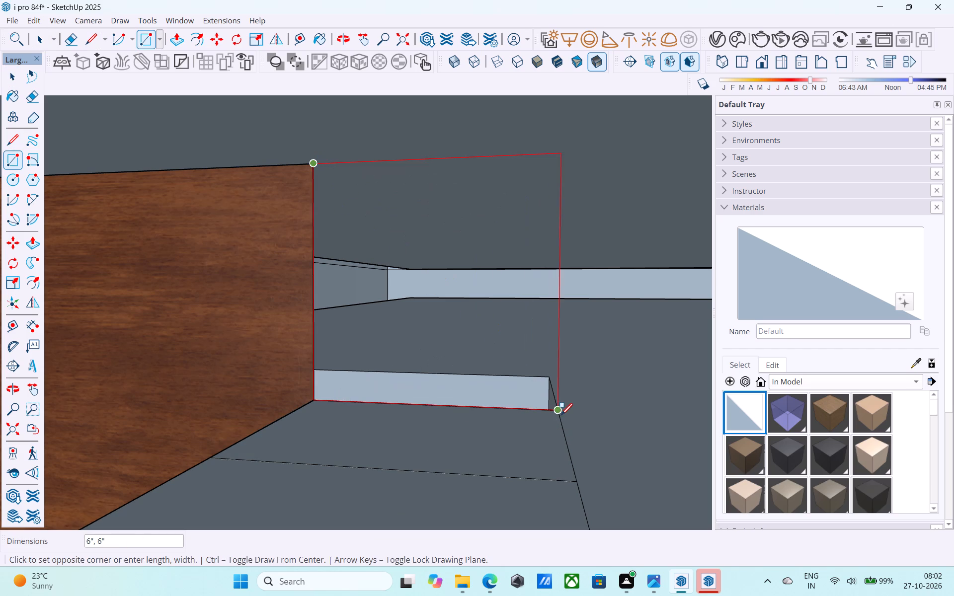
{"action": "left_click", "coordinate": [561, 416]}
Pull the 6" square face beside the pillar top out by 6", over the vertical glazing frame strip.
{"action": "middle_click_drag", "start_coordinate": [513, 386], "coordinate": [634, 371]}
{"action": "scroll", "coordinate": [634, 371], "scroll_direction": "down", "scroll_amount": 4}
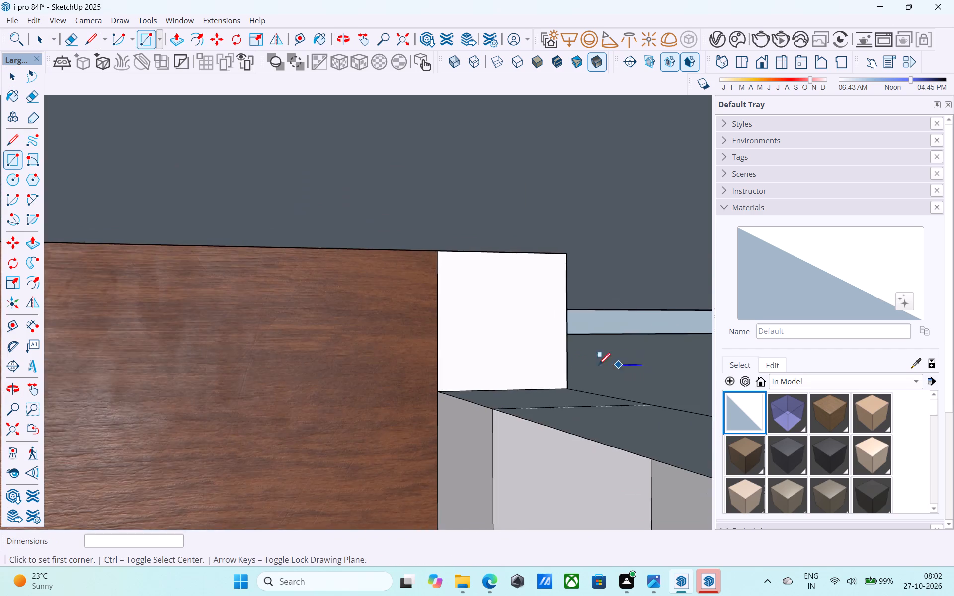
{"action": "scroll", "coordinate": [577, 369], "scroll_direction": "down", "scroll_amount": 15}
{"action": "middle_click_drag", "start_coordinate": [420, 378], "coordinate": [438, 327]}
{"action": "scroll", "coordinate": [438, 327], "scroll_direction": "down", "scroll_amount": 10}
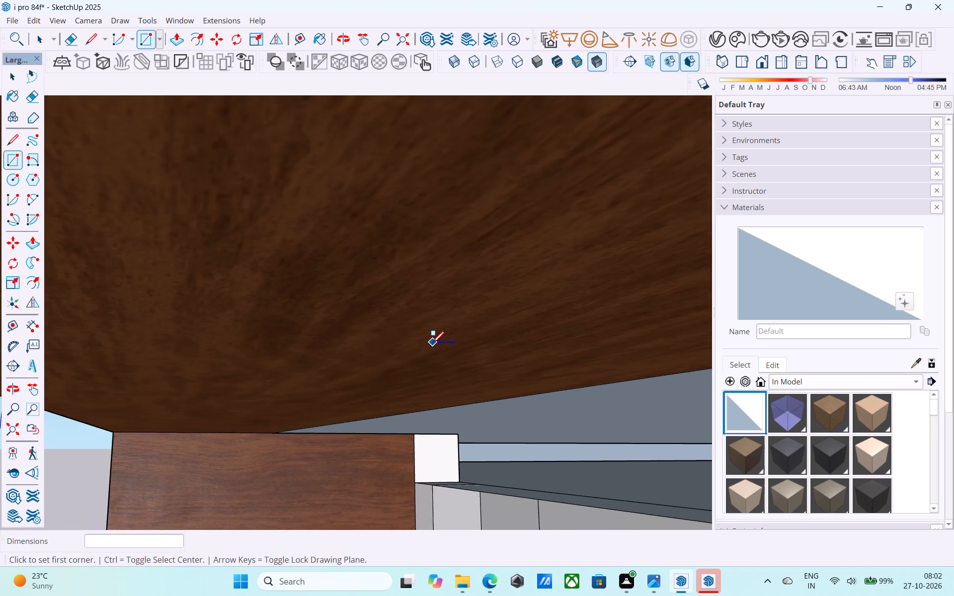
{"action": "scroll", "coordinate": [432, 344], "scroll_direction": "down", "scroll_amount": 20}
{"action": "scroll", "coordinate": [432, 344], "scroll_direction": "down", "scroll_amount": 5}
{"action": "middle_click_drag", "start_coordinate": [464, 396], "coordinate": [470, 396]}
{"action": "scroll", "coordinate": [473, 397], "scroll_direction": "up", "scroll_amount": 3}
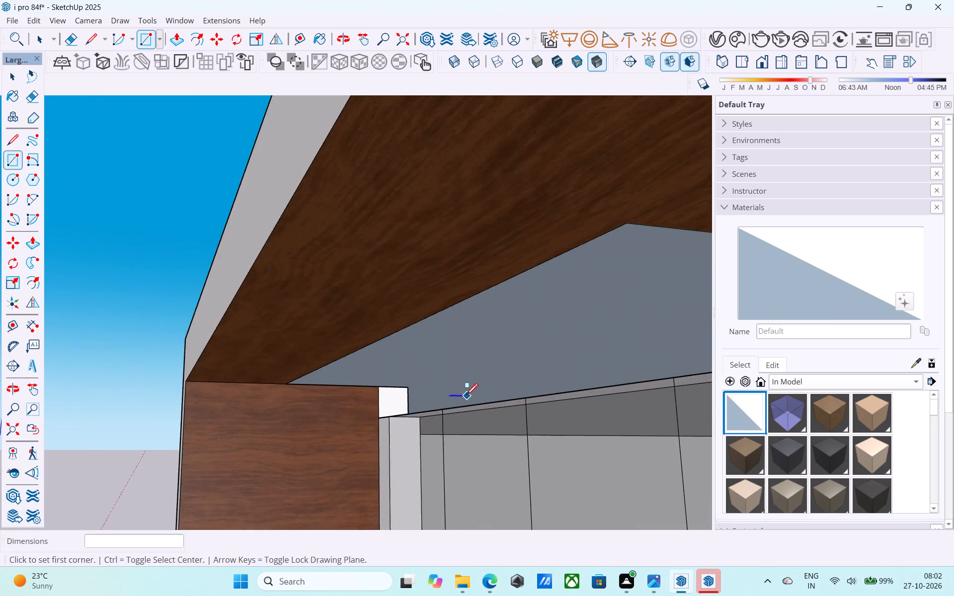
{"action": "scroll", "coordinate": [466, 396], "scroll_direction": "up", "scroll_amount": 5}
{"action": "key", "text": "space"}
{"action": "left_click", "coordinate": [392, 404]}
{"action": "key", "text": "p"}
{"action": "left_click", "coordinate": [389, 402]}
{"action": "scroll", "coordinate": [439, 411], "scroll_direction": "down", "scroll_amount": 3}
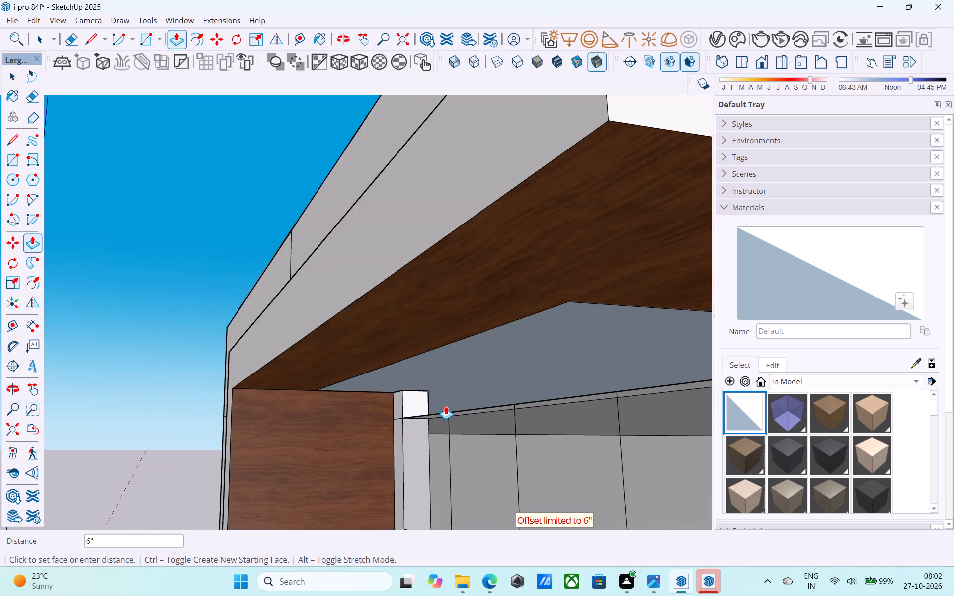
{"action": "scroll", "coordinate": [446, 406], "scroll_direction": "down", "scroll_amount": 4}
{"action": "middle_click_drag", "start_coordinate": [478, 403], "coordinate": [665, 396]}
{"action": "left_click", "coordinate": [646, 403]}
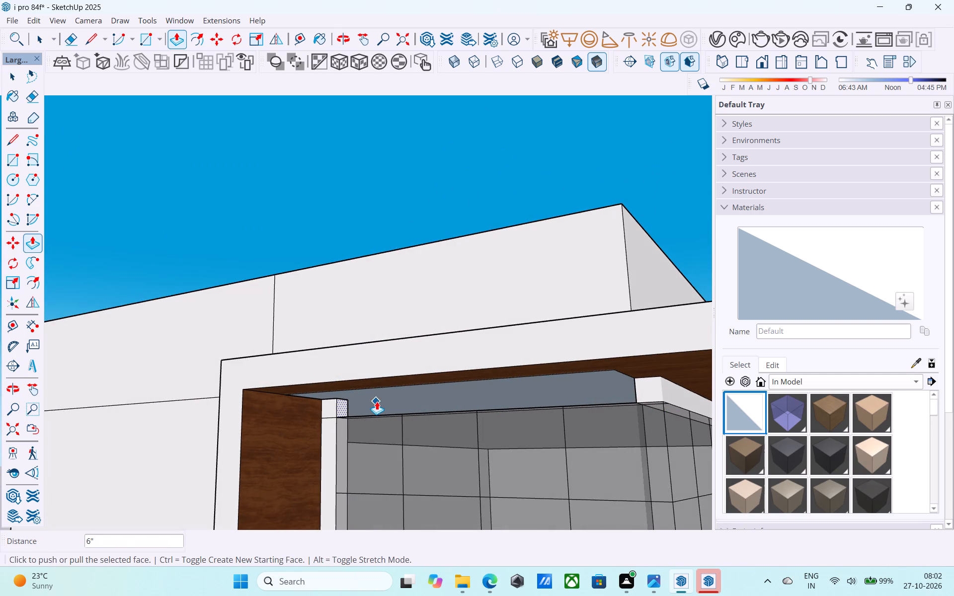
Extend the square block along the top of the side glazing until it meets the white header at the building corner.
{"action": "scroll", "coordinate": [376, 401], "scroll_direction": "up", "scroll_amount": 4}
{"action": "middle_click_drag", "start_coordinate": [367, 394], "coordinate": [168, 368]}
{"action": "middle_click_drag", "start_coordinate": [411, 413], "coordinate": [386, 443]}
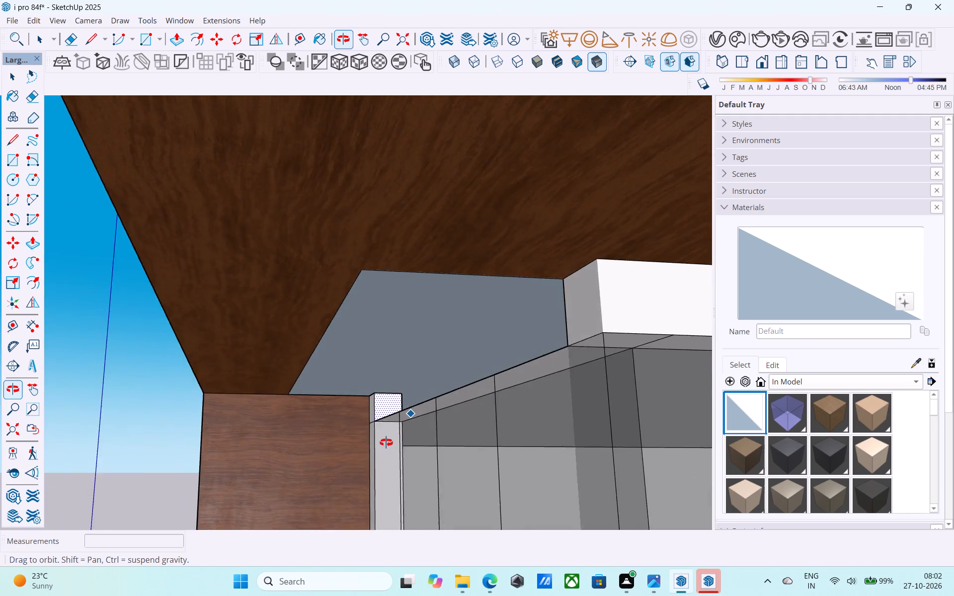
{"action": "middle_click_drag", "start_coordinate": [386, 443], "coordinate": [380, 457]}
{"action": "middle_click", "coordinate": [379, 443]}
{"action": "key", "text": "space"}
{"action": "left_click", "coordinate": [383, 398]}
{"action": "key", "text": "p"}
{"action": "left_click", "coordinate": [383, 396]}
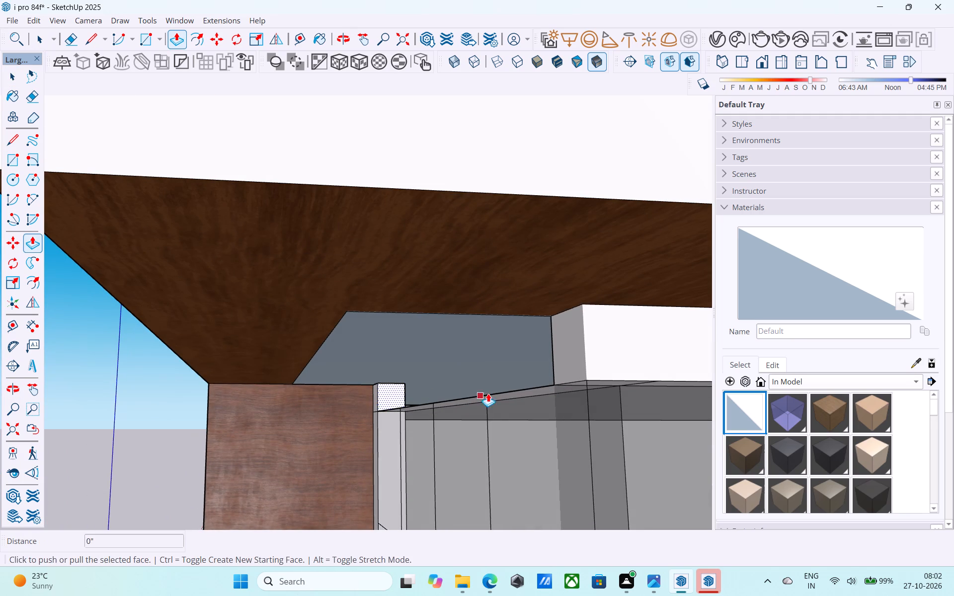
{"action": "left_click_drag", "start_coordinate": [492, 396], "coordinate": [501, 400]}
{"action": "left_click", "coordinate": [401, 386]}
{"action": "left_click_drag", "start_coordinate": [488, 397], "coordinate": [504, 400]}
{"action": "left_click", "coordinate": [514, 378]}
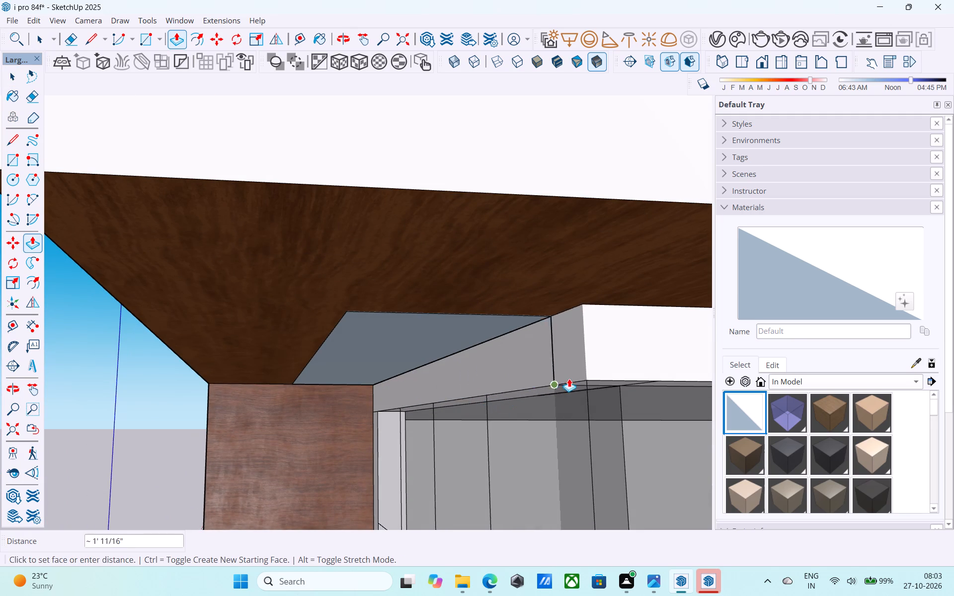
{"action": "left_click", "coordinate": [617, 377]}
{"action": "middle_click_drag", "start_coordinate": [607, 376], "coordinate": [762, 372]}
{"action": "key", "text": "space"}
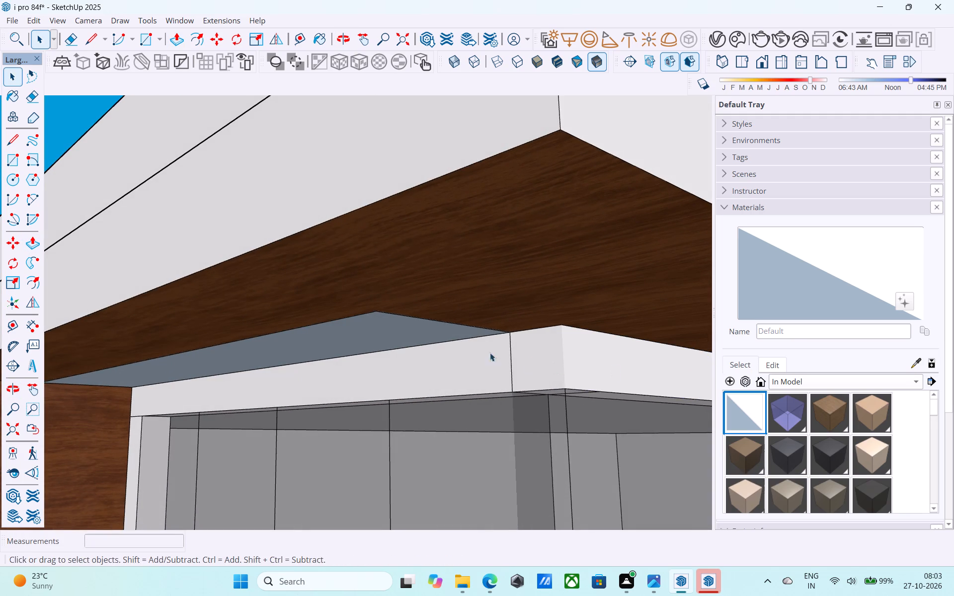
Delete the blue-grey face in the canopy underside between the new side header and the wood-finished soffit.
{"action": "middle_click_drag", "start_coordinate": [464, 351], "coordinate": [489, 305]}
{"action": "scroll", "coordinate": [462, 298], "scroll_direction": "down", "scroll_amount": 4}
{"action": "middle_click_drag", "start_coordinate": [462, 298], "coordinate": [487, 297]}
{"action": "scroll", "coordinate": [446, 296], "scroll_direction": "up", "scroll_amount": 3}
{"action": "left_click", "coordinate": [443, 294]}
{"action": "key", "text": "Delete"}
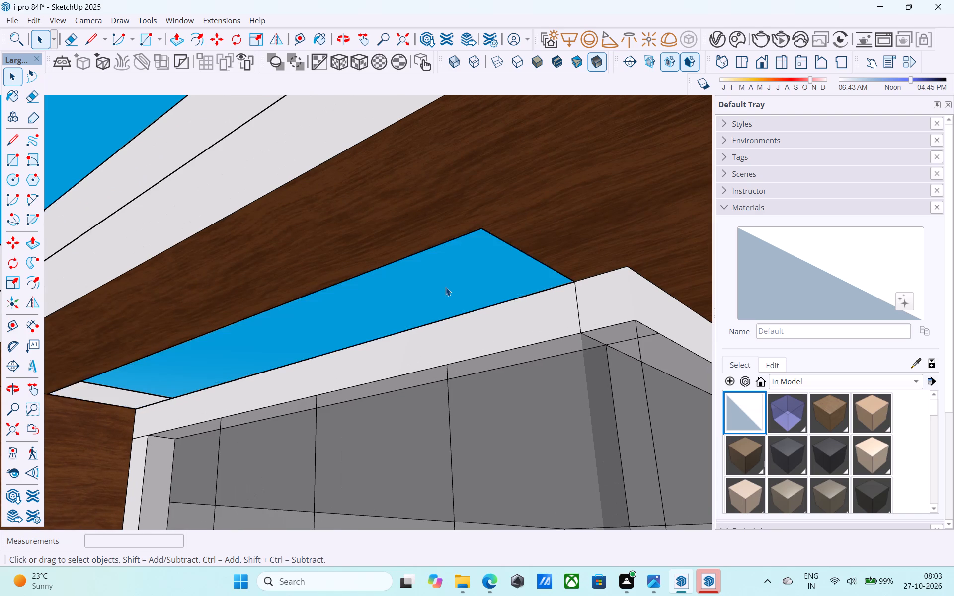
Examine the canopy opening beside the side header from the roof and from below.
{"action": "scroll", "coordinate": [447, 285], "scroll_direction": "down", "scroll_amount": 5}
{"action": "middle_click_drag", "start_coordinate": [446, 288], "coordinate": [480, 570]}
{"action": "middle_click_drag", "start_coordinate": [493, 426], "coordinate": [132, 506]}
{"action": "scroll", "coordinate": [144, 508], "scroll_direction": "up", "scroll_amount": 1}
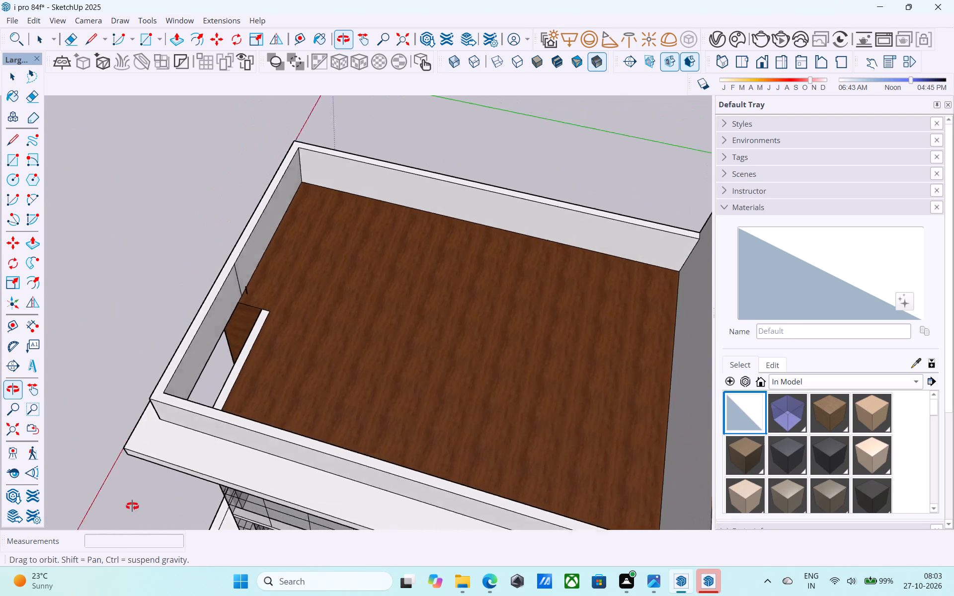
{"action": "middle_click_drag", "start_coordinate": [132, 506], "coordinate": [118, 502]}
{"action": "scroll", "coordinate": [237, 290], "scroll_direction": "up", "scroll_amount": 4}
{"action": "middle_click_drag", "start_coordinate": [258, 304], "coordinate": [475, 231]}
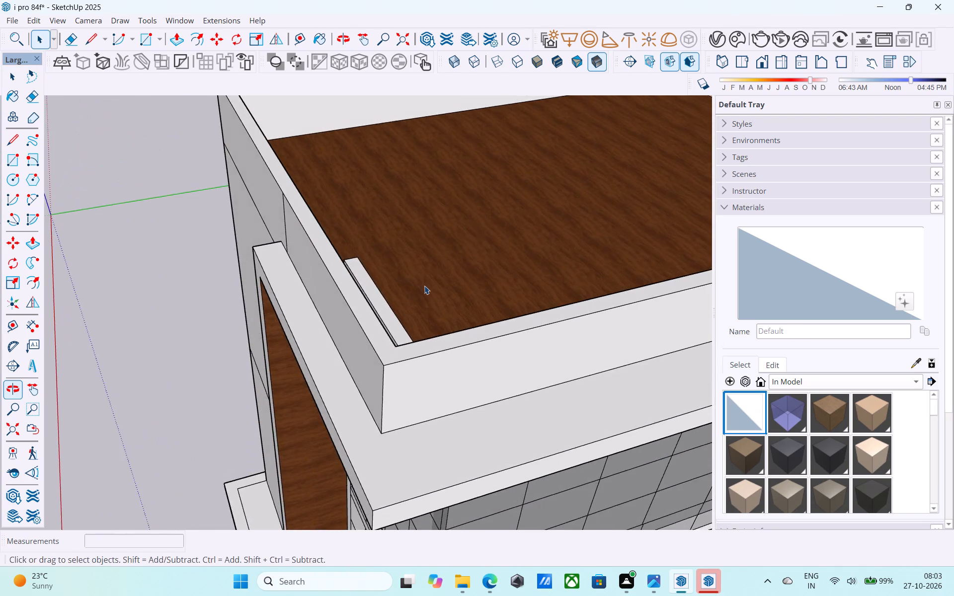
{"action": "scroll", "coordinate": [386, 294], "scroll_direction": "up", "scroll_amount": 4}
{"action": "middle_click_drag", "start_coordinate": [359, 310], "coordinate": [552, 119]}
{"action": "scroll", "coordinate": [301, 308], "scroll_direction": "up", "scroll_amount": 1}
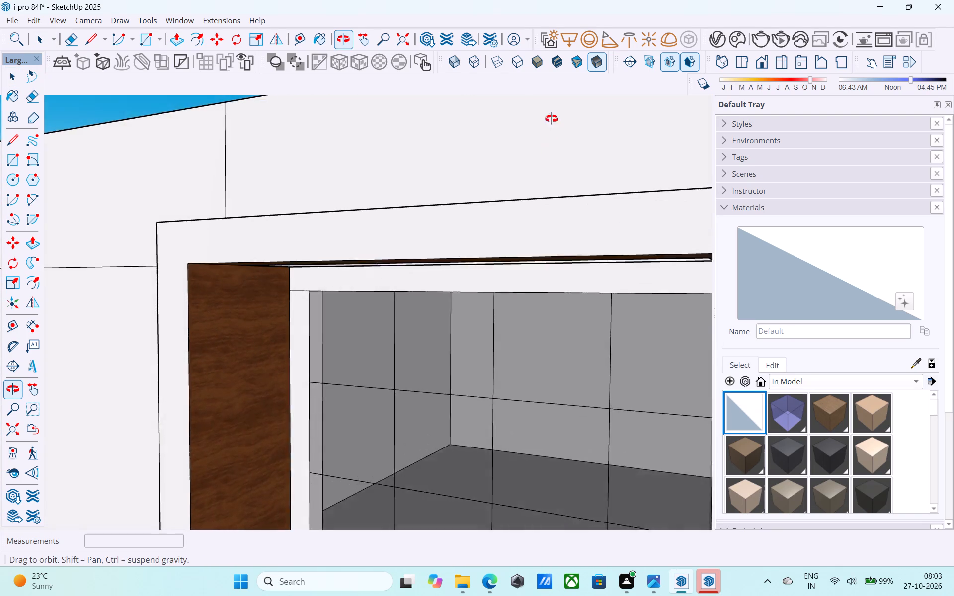
{"action": "middle_click_drag", "start_coordinate": [552, 119], "coordinate": [539, 79]}
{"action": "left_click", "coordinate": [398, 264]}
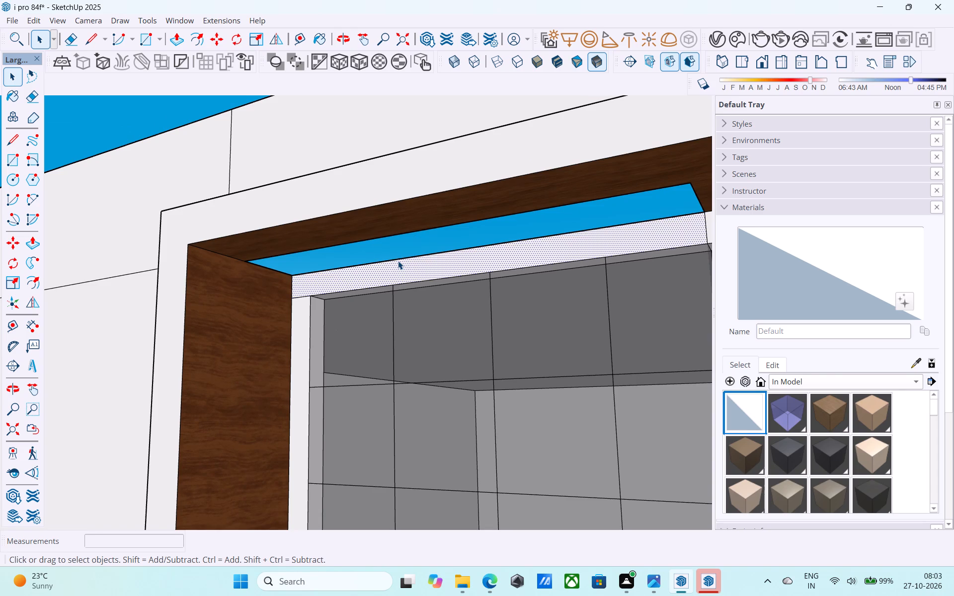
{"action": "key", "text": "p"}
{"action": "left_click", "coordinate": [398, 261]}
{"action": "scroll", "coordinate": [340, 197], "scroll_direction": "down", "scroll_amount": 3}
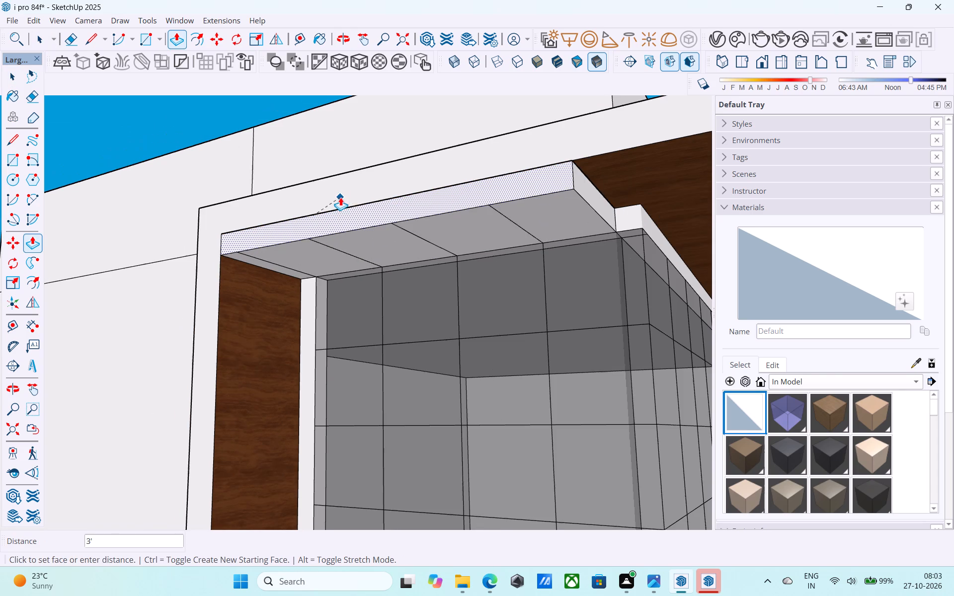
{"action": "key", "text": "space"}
Examine the side header and the canopy opening next to it from above and below the building corner.
{"action": "scroll", "coordinate": [558, 225], "scroll_direction": "down", "scroll_amount": 1}
{"action": "middle_click_drag", "start_coordinate": [559, 238], "coordinate": [747, 556]}
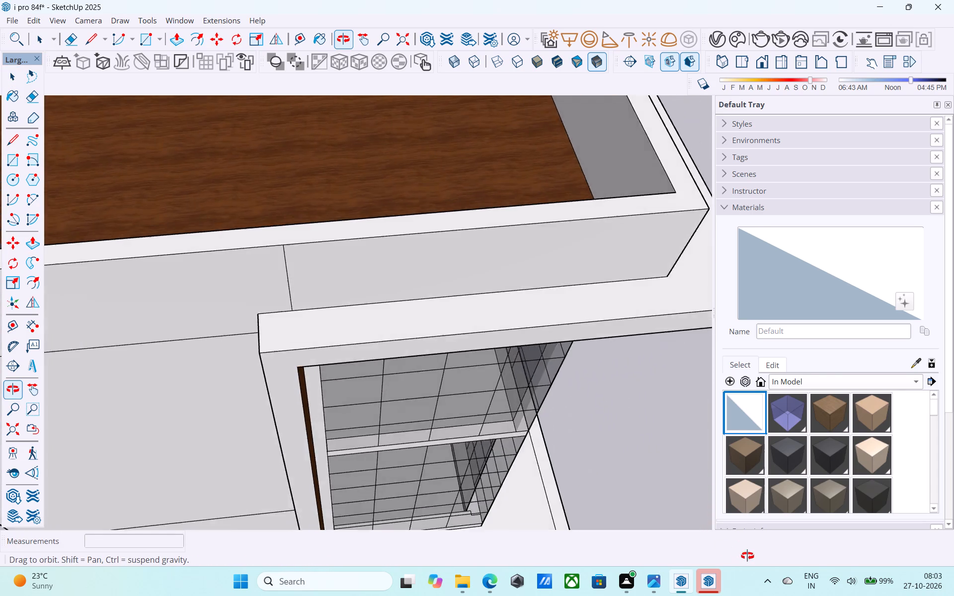
{"action": "middle_click_drag", "start_coordinate": [747, 556], "coordinate": [477, 298]}
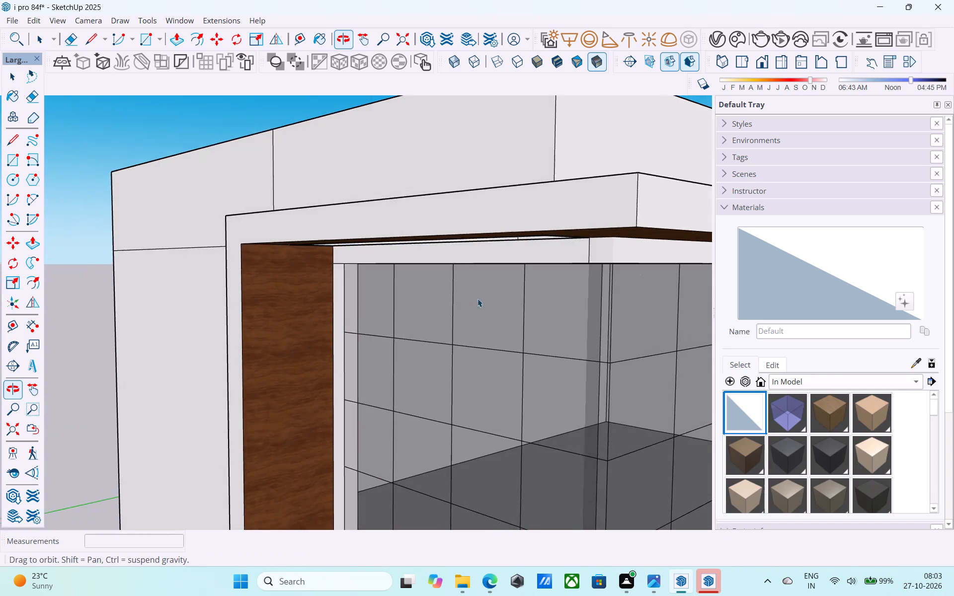
{"action": "middle_click_drag", "start_coordinate": [477, 298], "coordinate": [477, 302]}
{"action": "middle_click_drag", "start_coordinate": [488, 259], "coordinate": [479, 222]}
{"action": "scroll", "coordinate": [481, 230], "scroll_direction": "up", "scroll_amount": 3}
{"action": "left_click", "coordinate": [489, 236]}
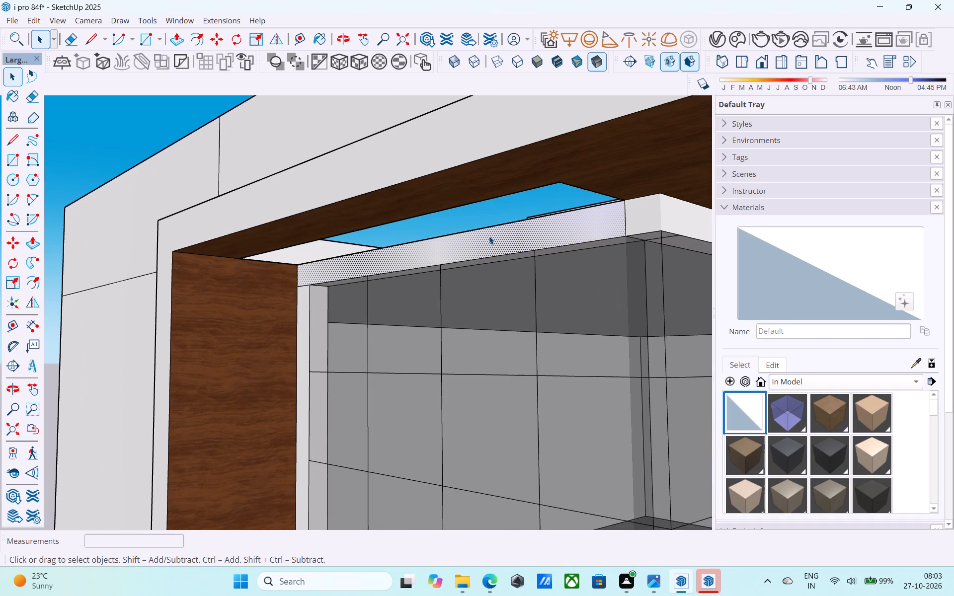
{"action": "scroll", "coordinate": [490, 236], "scroll_direction": "down", "scroll_amount": 2}
{"action": "middle_click_drag", "start_coordinate": [490, 236], "coordinate": [457, 197]}
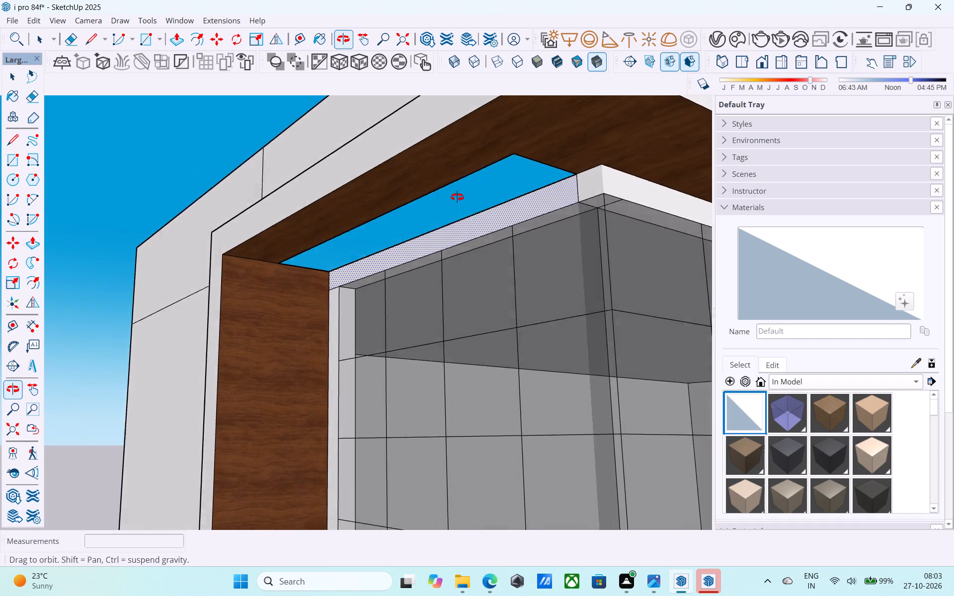
{"action": "middle_click_drag", "start_coordinate": [457, 197], "coordinate": [450, 195]}
{"action": "scroll", "coordinate": [450, 195], "scroll_direction": "down", "scroll_amount": 4}
{"action": "middle_click_drag", "start_coordinate": [450, 194], "coordinate": [435, 181]}
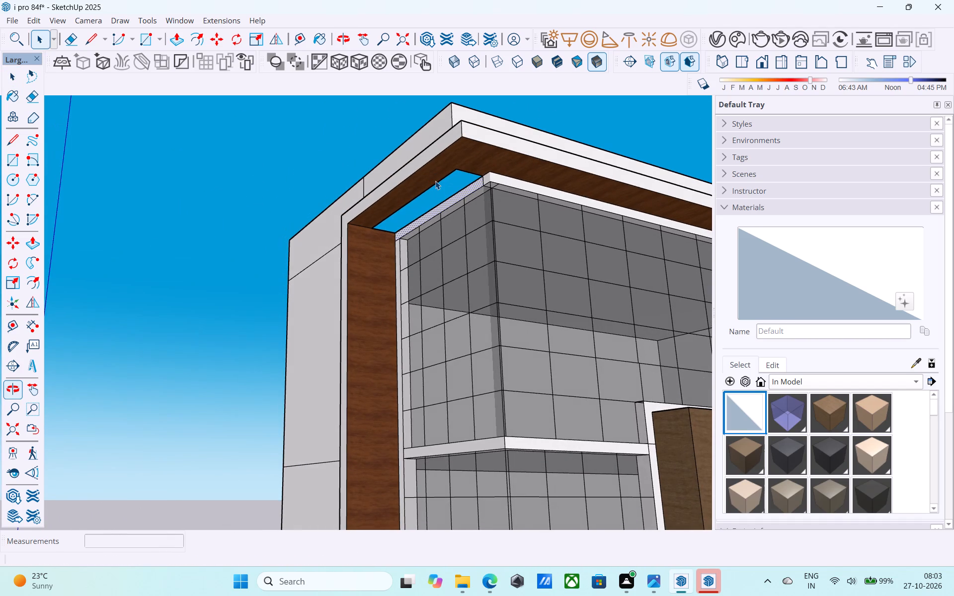
Examine the opening between the side header and the wood-finished soffit from above the roof and from below the corner.
{"action": "scroll", "coordinate": [435, 180], "scroll_direction": "down", "scroll_amount": 3}
{"action": "middle_click_drag", "start_coordinate": [435, 180], "coordinate": [425, 168]}
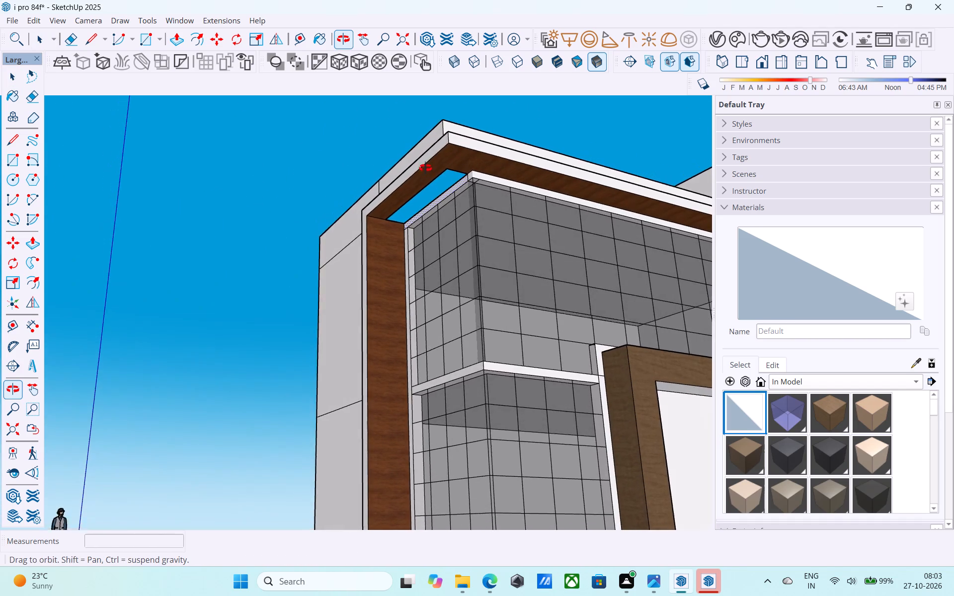
{"action": "middle_click_drag", "start_coordinate": [425, 168], "coordinate": [177, 466]}
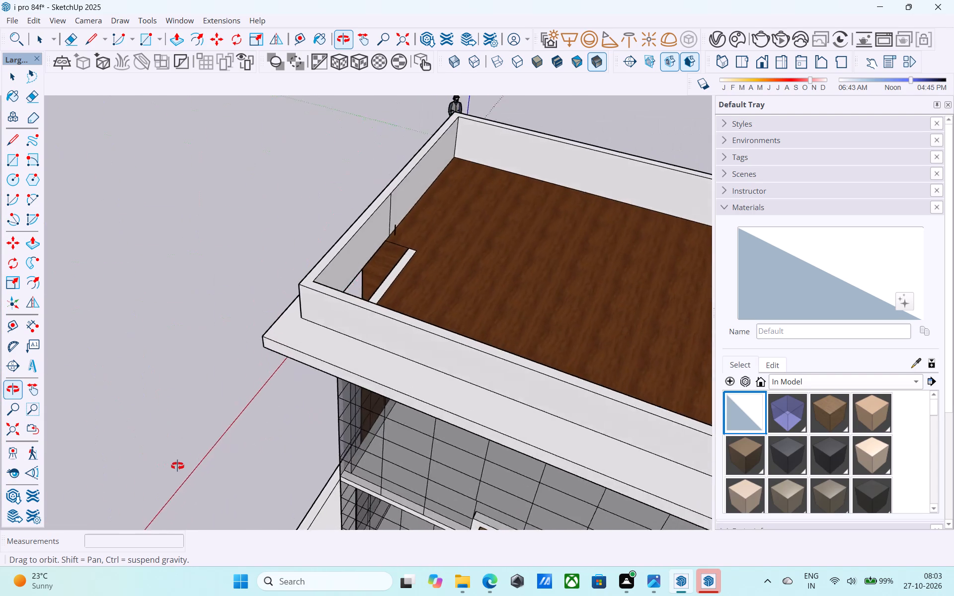
{"action": "middle_click_drag", "start_coordinate": [177, 466], "coordinate": [516, 251]}
{"action": "scroll", "coordinate": [497, 246], "scroll_direction": "up", "scroll_amount": 12}
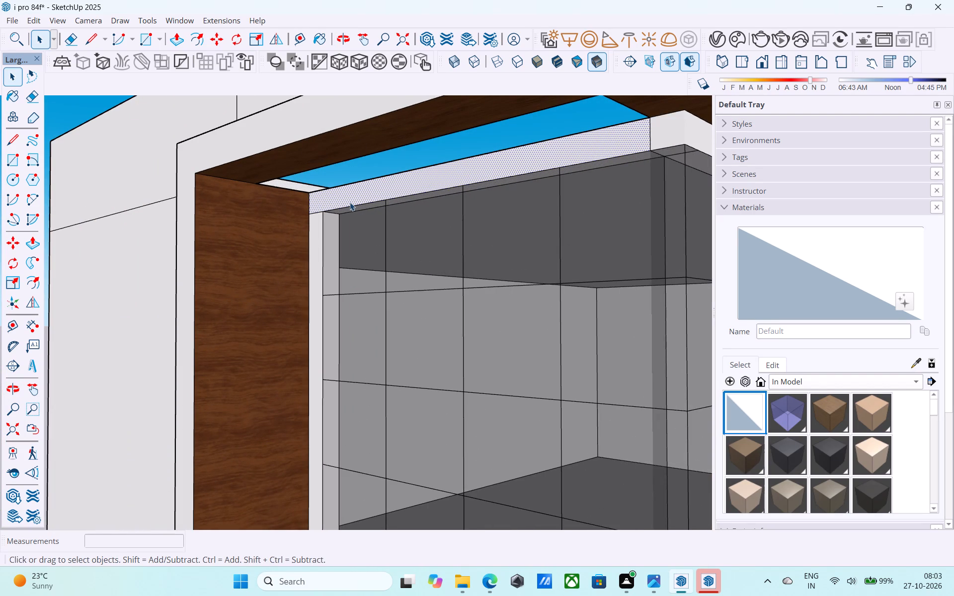
{"action": "scroll", "coordinate": [350, 202], "scroll_direction": "down", "scroll_amount": 1}
{"action": "middle_click_drag", "start_coordinate": [429, 197], "coordinate": [397, 236]}
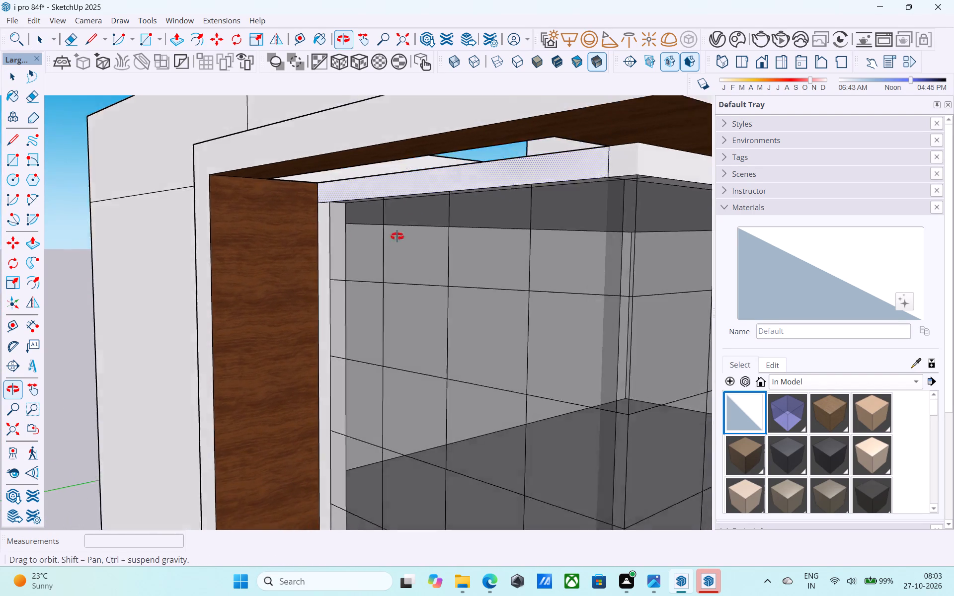
{"action": "middle_click_drag", "start_coordinate": [397, 236], "coordinate": [79, 420]}
{"action": "scroll", "coordinate": [476, 160], "scroll_direction": "down", "scroll_amount": 4}
{"action": "middle_click_drag", "start_coordinate": [477, 165], "coordinate": [487, 211]}
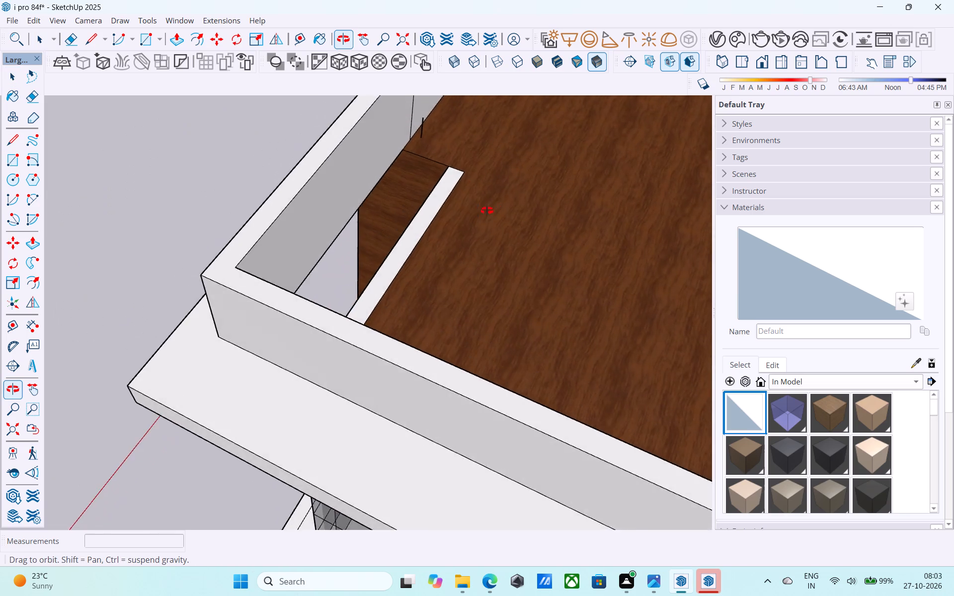
{"action": "middle_click_drag", "start_coordinate": [487, 211], "coordinate": [753, 65]}
{"action": "middle_click_drag", "start_coordinate": [618, 112], "coordinate": [702, 51]}
{"action": "scroll", "coordinate": [614, 116], "scroll_direction": "up", "scroll_amount": 1, "text": "shift"}
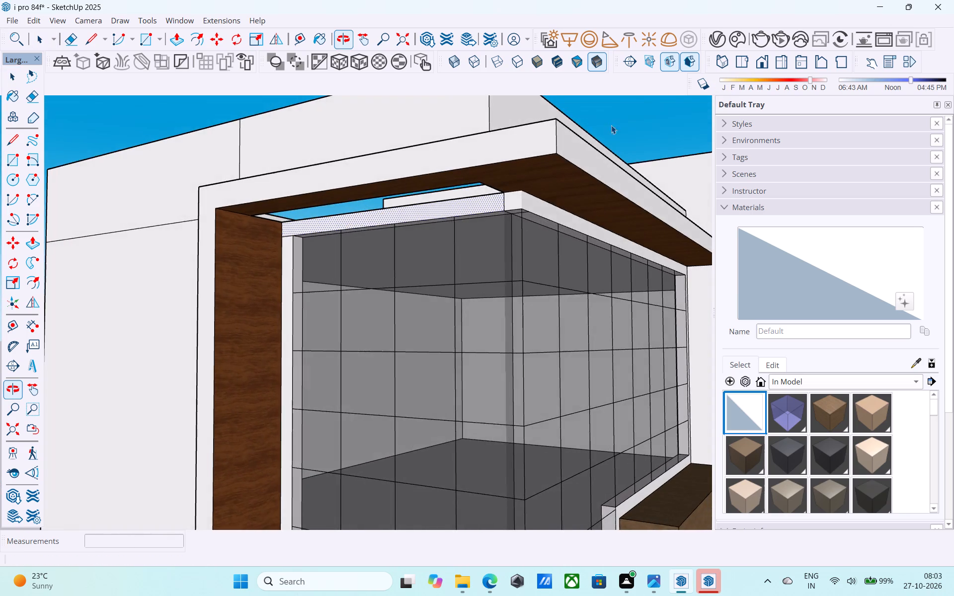
{"action": "middle_click_drag", "start_coordinate": [527, 165], "coordinate": [532, 110]}
{"action": "scroll", "coordinate": [545, 136], "scroll_direction": "up", "scroll_amount": 4}
{"action": "middle_click_drag", "start_coordinate": [532, 197], "coordinate": [405, 175]}
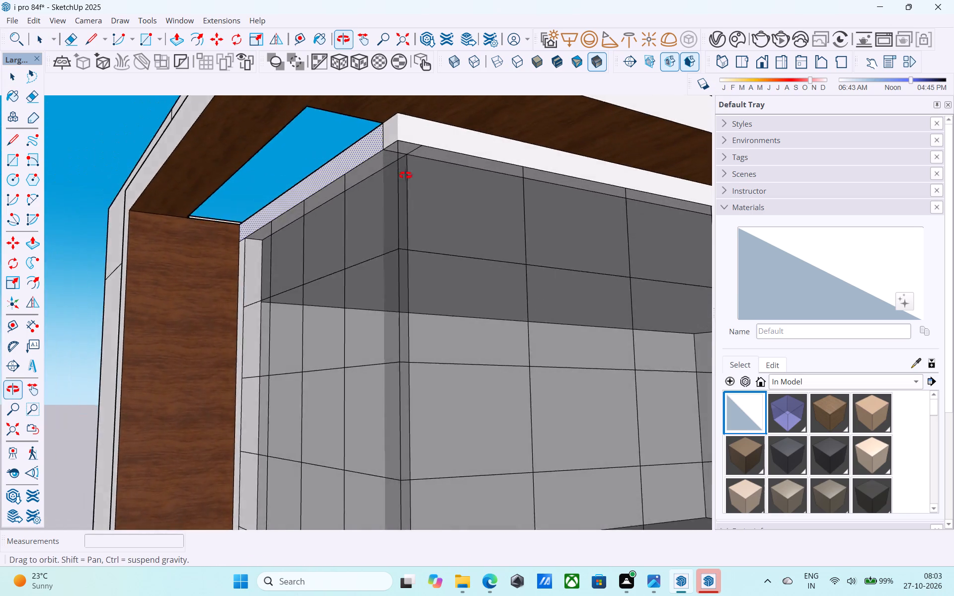
Examine the canopy opening beside the side header from the building's side face, the roof floor and the glazed corner.
{"action": "middle_click_drag", "start_coordinate": [405, 175], "coordinate": [589, 168]}
{"action": "scroll", "coordinate": [257, 203], "scroll_direction": "down", "scroll_amount": 5}
{"action": "middle_click_drag", "start_coordinate": [408, 215], "coordinate": [445, 208]}
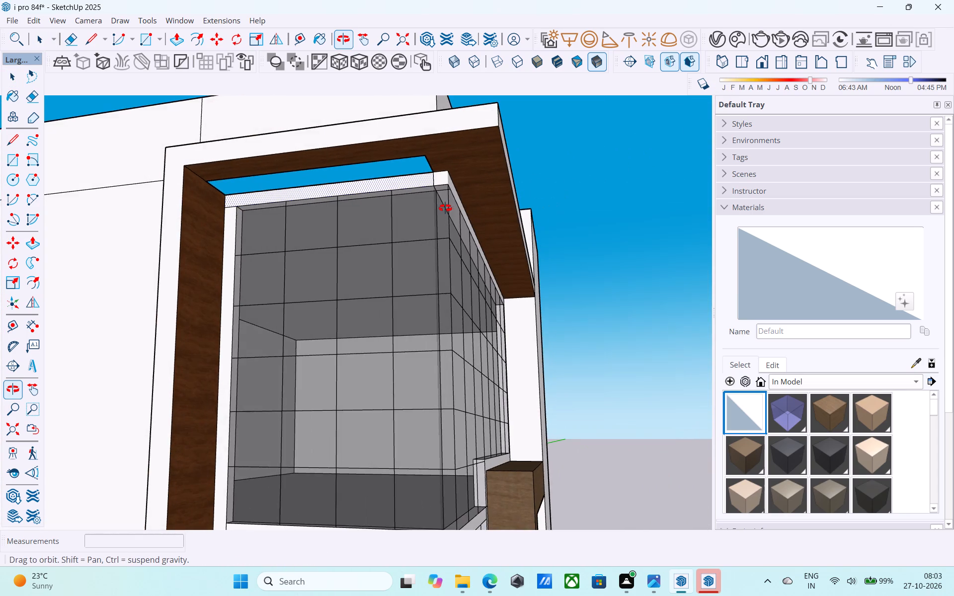
{"action": "middle_click_drag", "start_coordinate": [445, 208], "coordinate": [421, 184]}
{"action": "scroll", "coordinate": [445, 208], "scroll_direction": "up", "scroll_amount": 5}
{"action": "scroll", "coordinate": [421, 184], "scroll_direction": "down", "scroll_amount": 5}
{"action": "middle_click_drag", "start_coordinate": [421, 184], "coordinate": [255, 223]}
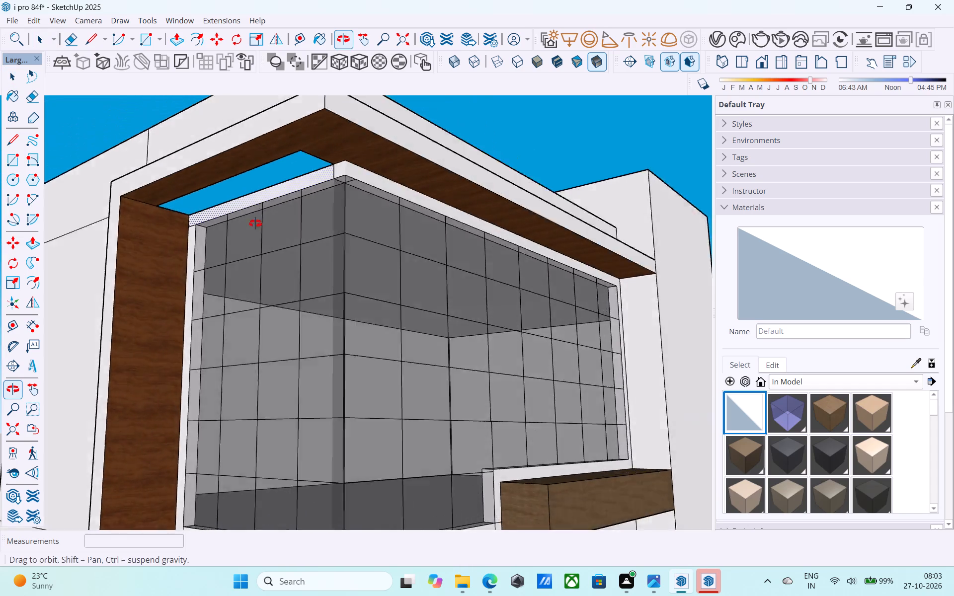
{"action": "middle_click_drag", "start_coordinate": [255, 223], "coordinate": [240, 224]}
{"action": "scroll", "coordinate": [243, 208], "scroll_direction": "down", "scroll_amount": 6}
{"action": "middle_click_drag", "start_coordinate": [249, 209], "coordinate": [397, 54]}
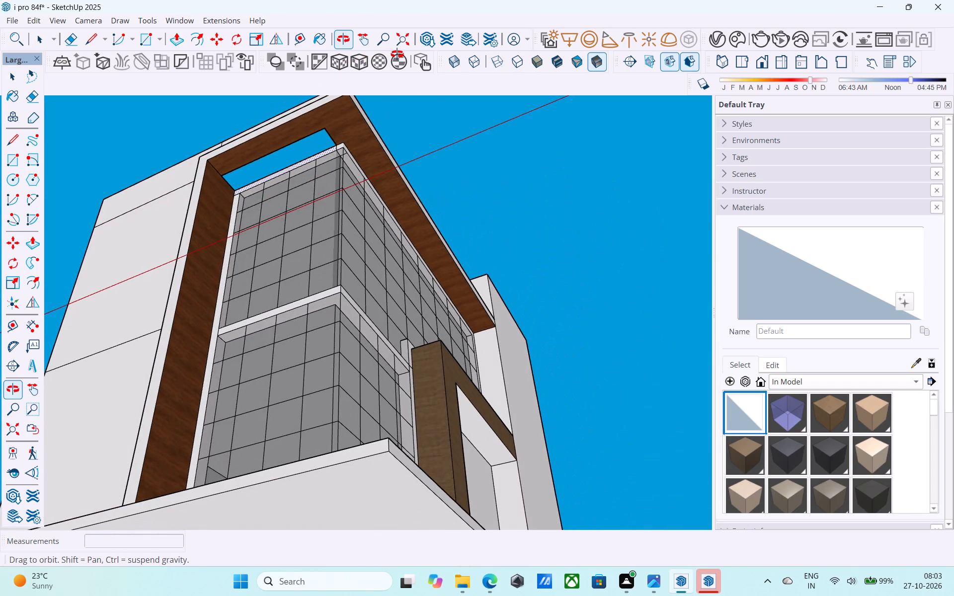
{"action": "middle_click_drag", "start_coordinate": [397, 54], "coordinate": [402, 127]}
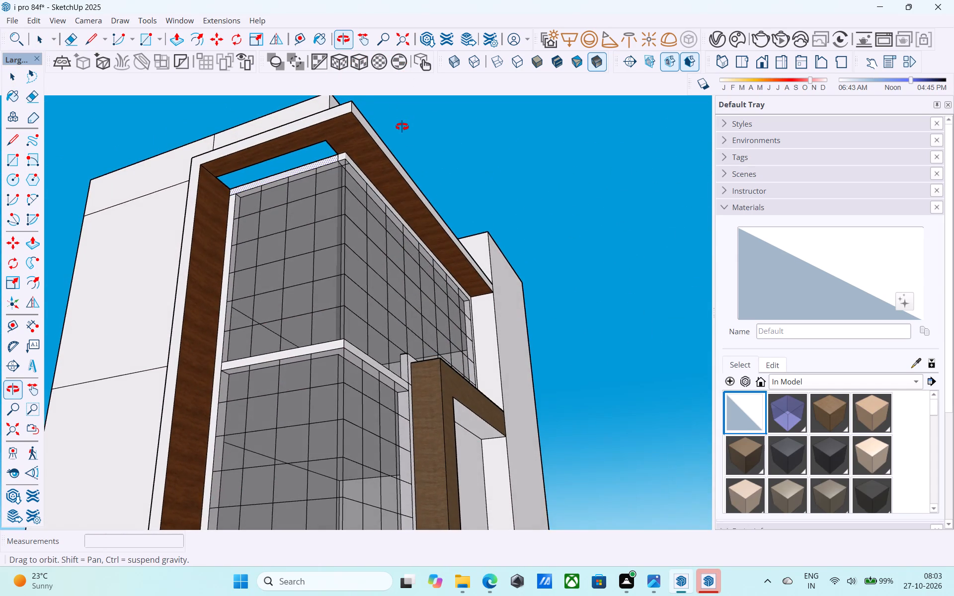
{"action": "middle_click_drag", "start_coordinate": [402, 127], "coordinate": [496, 144]}
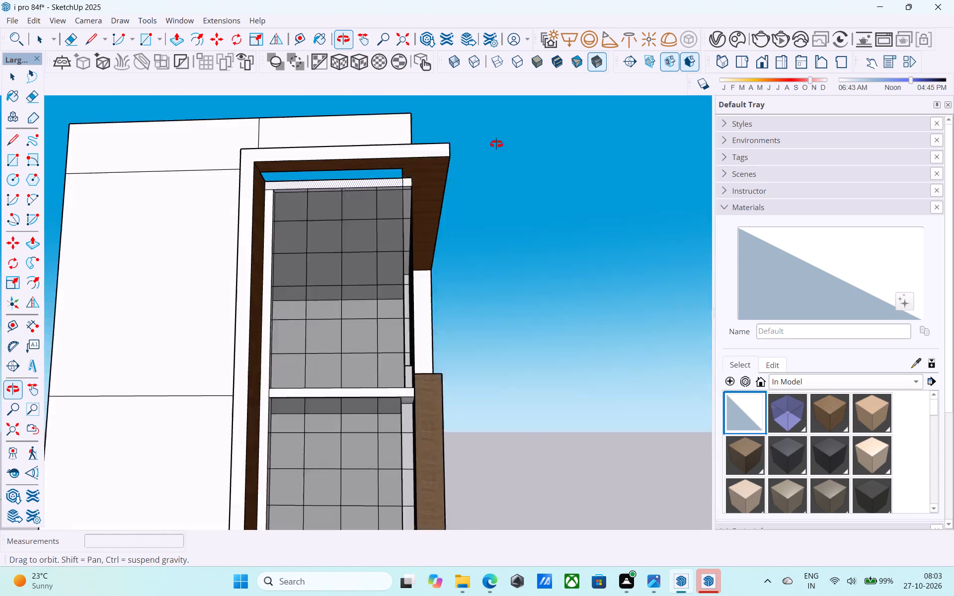
{"action": "middle_click_drag", "start_coordinate": [496, 144], "coordinate": [489, 121]}
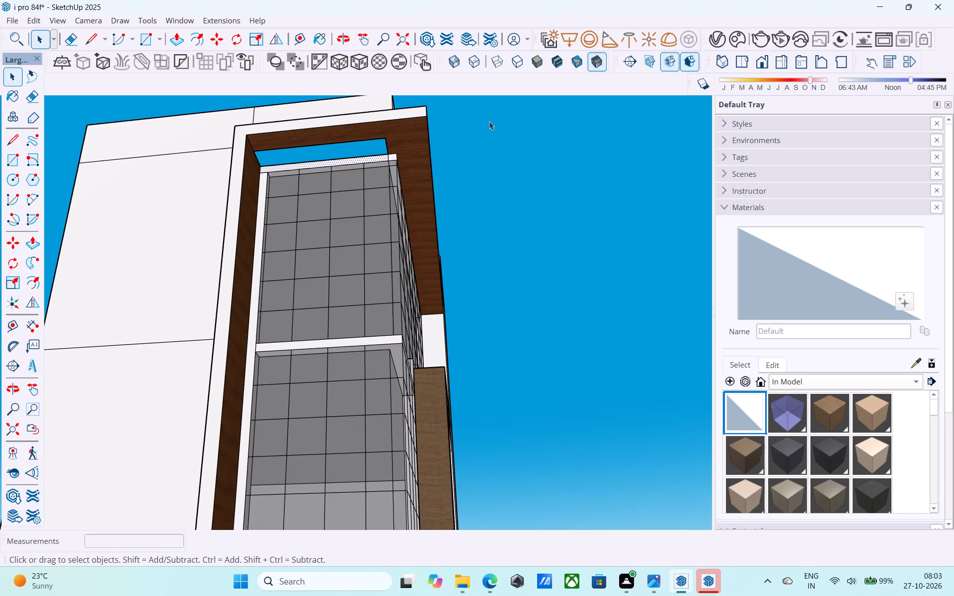
{"action": "scroll", "coordinate": [489, 121], "scroll_direction": "up", "scroll_amount": 1}
{"action": "middle_click_drag", "start_coordinate": [348, 256], "coordinate": [228, 372]}
{"action": "scroll", "coordinate": [228, 373], "scroll_direction": "down", "scroll_amount": 4}
{"action": "middle_click_drag", "start_coordinate": [264, 243], "coordinate": [246, 416]}
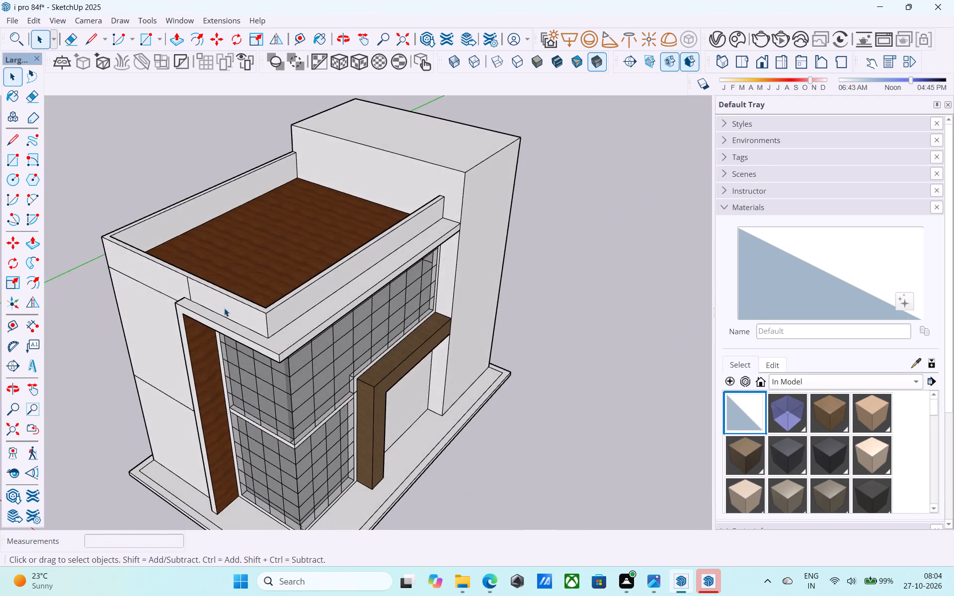
{"action": "middle_click_drag", "start_coordinate": [224, 308], "coordinate": [813, 439]}
{"action": "scroll", "coordinate": [564, 329], "scroll_direction": "up", "scroll_amount": 5}
{"action": "scroll", "coordinate": [461, 273], "scroll_direction": "up", "scroll_amount": 11}
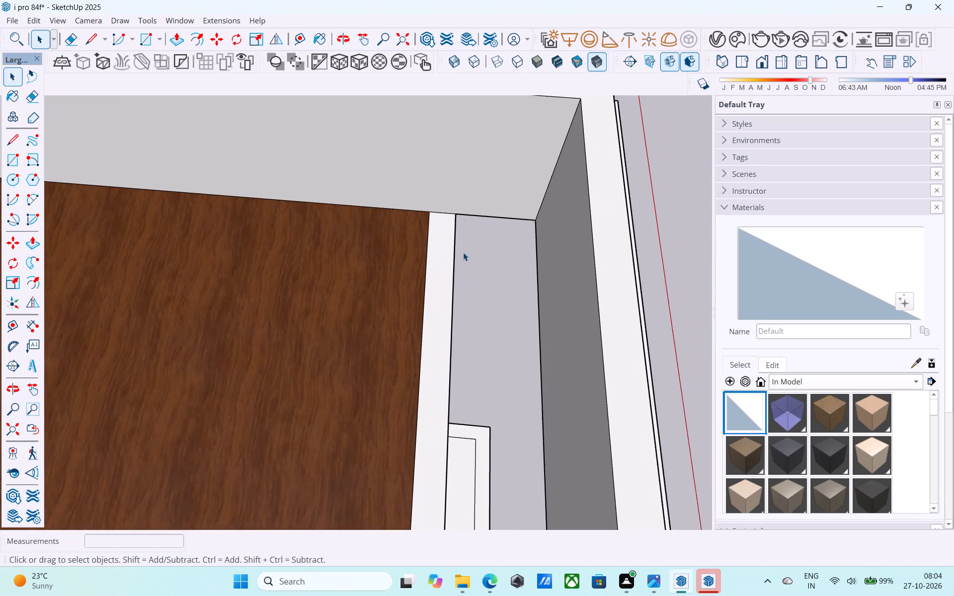
{"action": "middle_click_drag", "start_coordinate": [460, 251], "coordinate": [296, 51]}
{"action": "scroll", "coordinate": [318, 112], "scroll_direction": "up", "scroll_amount": 1}
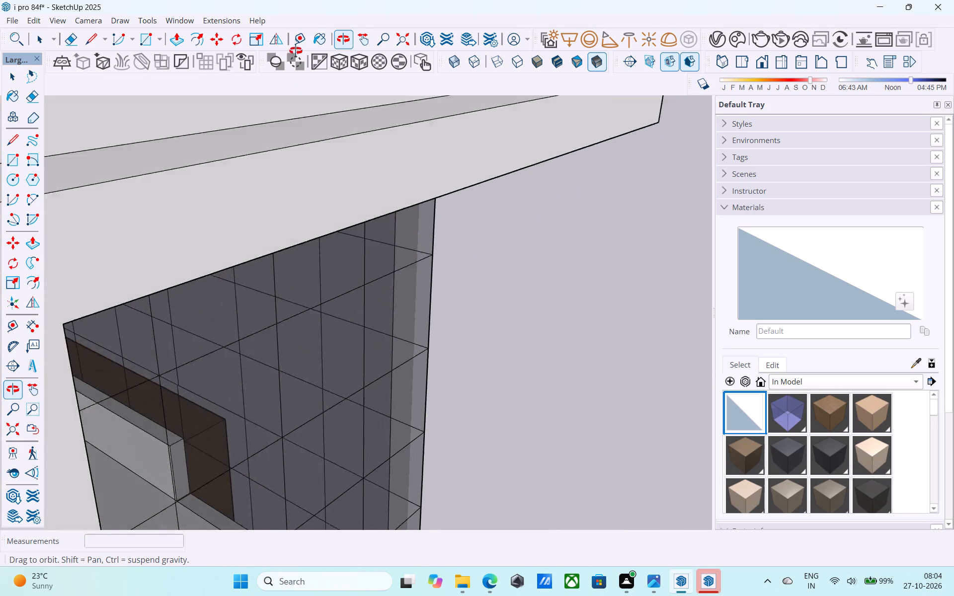
Push/Pull the wood-finished canopy soffit face downward by about 5 15/16" towards the top of the glazing.
{"action": "middle_click_drag", "start_coordinate": [296, 51], "coordinate": [296, 48]}
{"action": "middle_click_drag", "start_coordinate": [342, 94], "coordinate": [361, 68]}
{"action": "scroll", "coordinate": [361, 68], "scroll_direction": "down", "scroll_amount": 2}
{"action": "middle_click_drag", "start_coordinate": [375, 118], "coordinate": [355, 84], "text": "shift"}
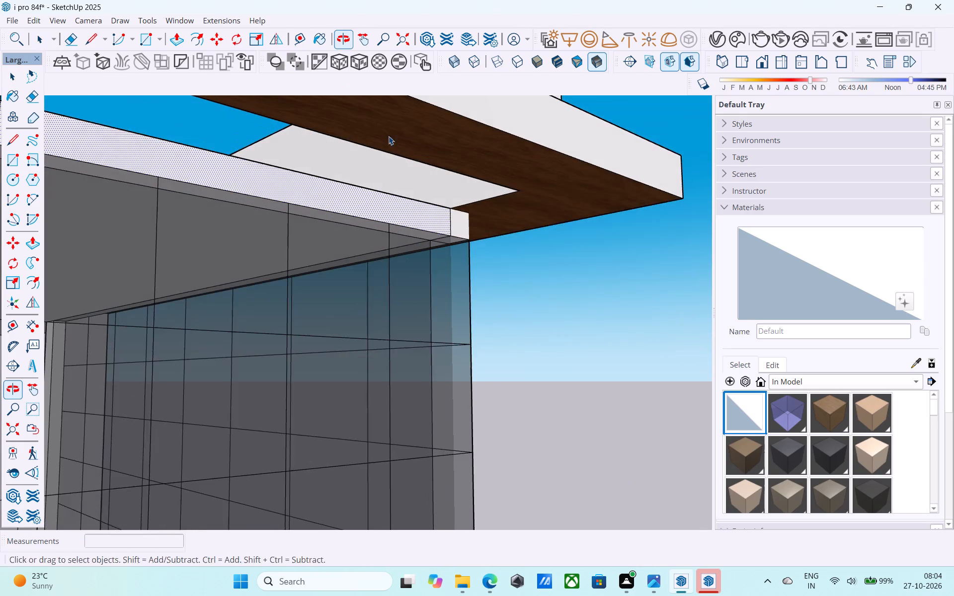
{"action": "middle_click_drag", "start_coordinate": [431, 178], "coordinate": [470, 201], "text": "shift"}
{"action": "left_click", "coordinate": [469, 182]}
{"action": "middle_click_drag", "start_coordinate": [478, 184], "coordinate": [209, 187]}
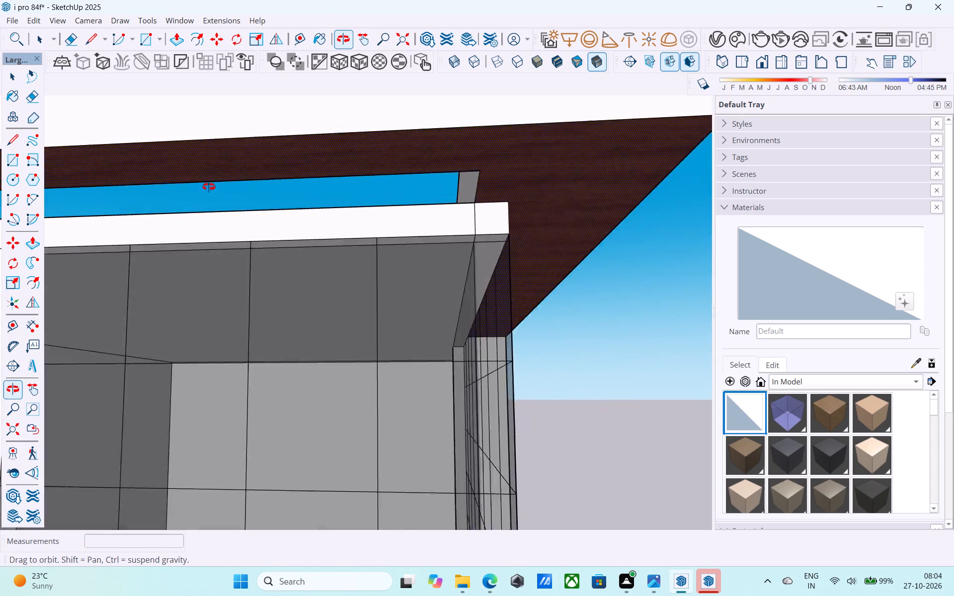
{"action": "middle_click_drag", "start_coordinate": [209, 187], "coordinate": [172, 204]}
{"action": "key", "text": "p"}
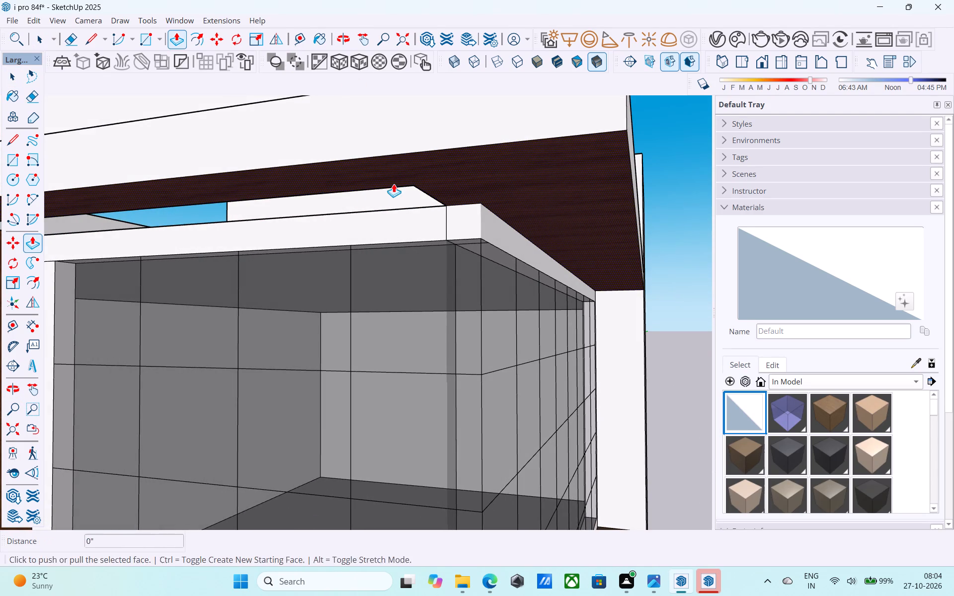
{"action": "left_click", "coordinate": [394, 184]}
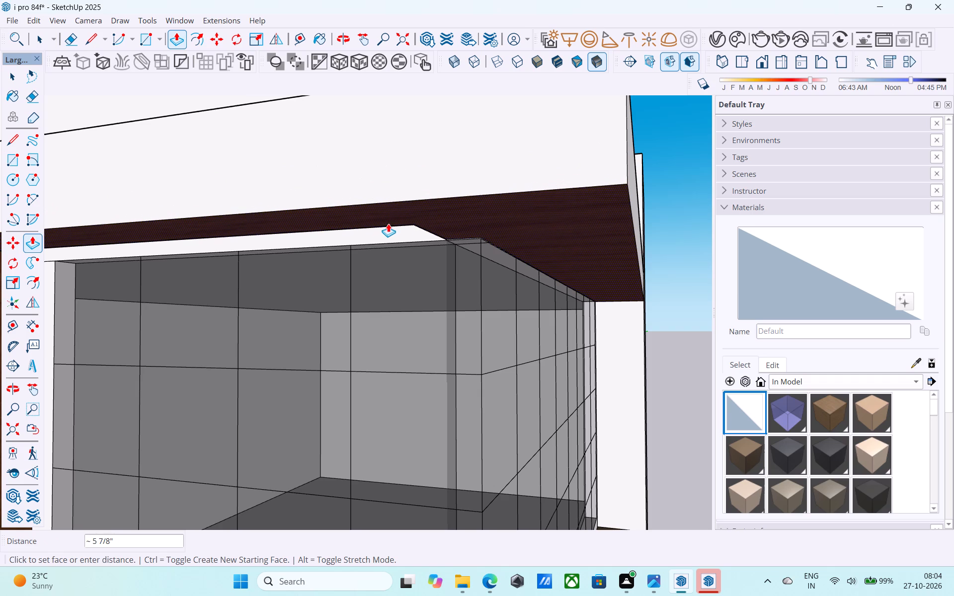
{"action": "left_click", "coordinate": [387, 224]}
{"action": "scroll", "coordinate": [393, 221], "scroll_direction": "down", "scroll_amount": 6}
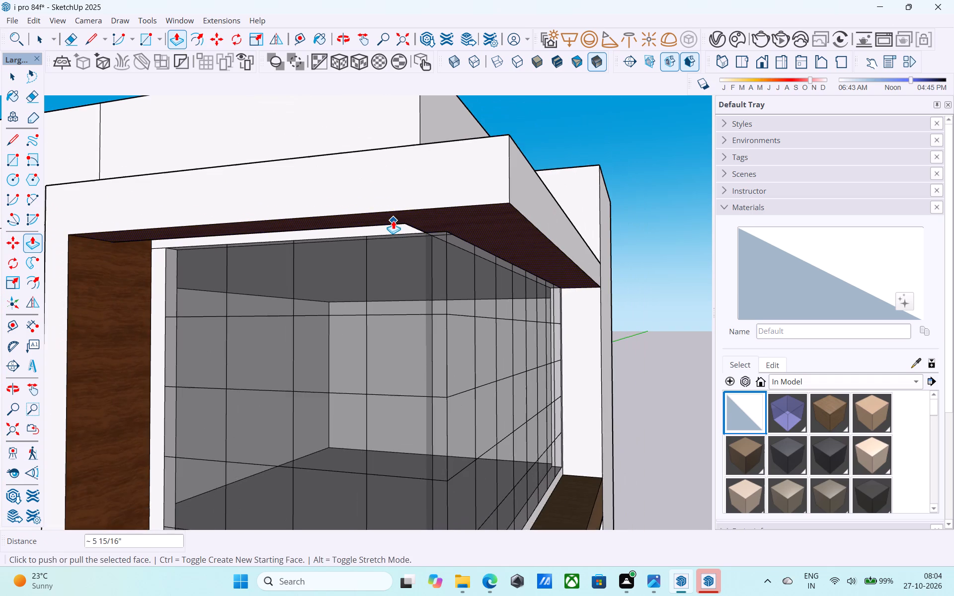
{"action": "scroll", "coordinate": [393, 217], "scroll_direction": "down", "scroll_amount": 5}
Push/Pull the side header's outer face outward 1' 6" to the wood soffit's inner edge, filling the canopy opening.
{"action": "middle_click_drag", "start_coordinate": [390, 215], "coordinate": [496, 135]}
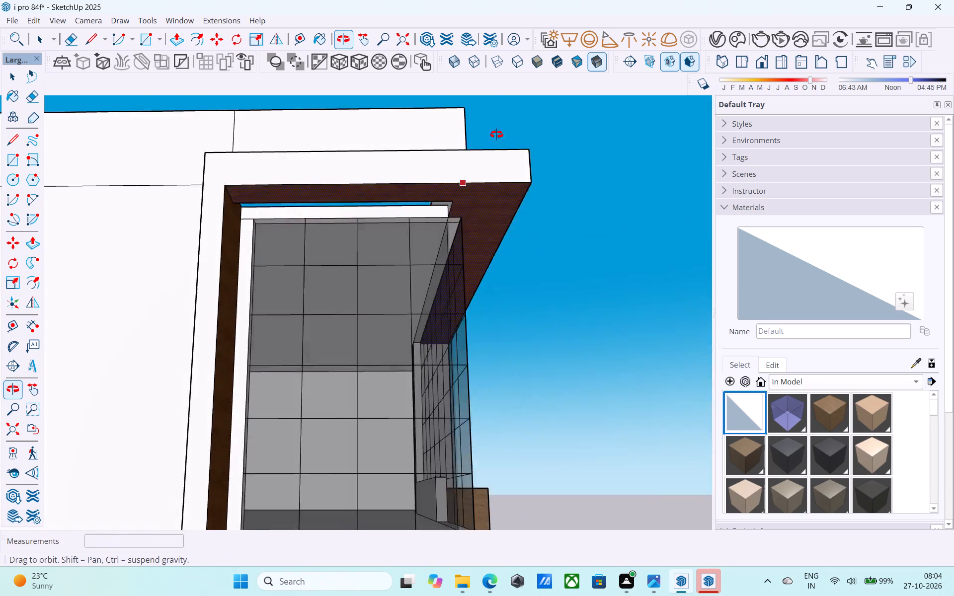
{"action": "middle_click_drag", "start_coordinate": [496, 135], "coordinate": [499, 60]}
{"action": "scroll", "coordinate": [461, 199], "scroll_direction": "up", "scroll_amount": 8}
{"action": "key", "text": "space"}
{"action": "left_click", "coordinate": [406, 204]}
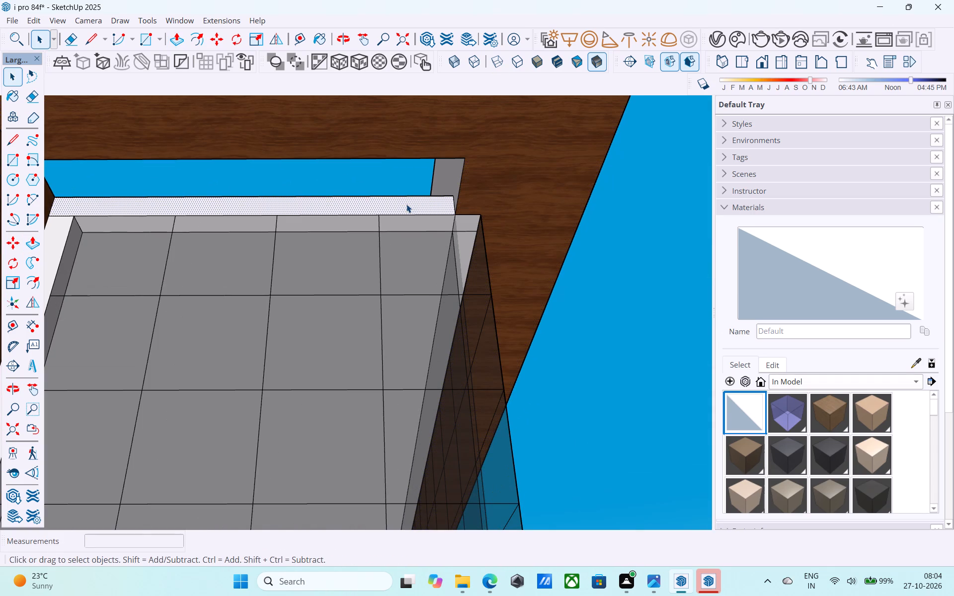
{"action": "key", "text": "p"}
{"action": "left_click", "coordinate": [406, 204]}
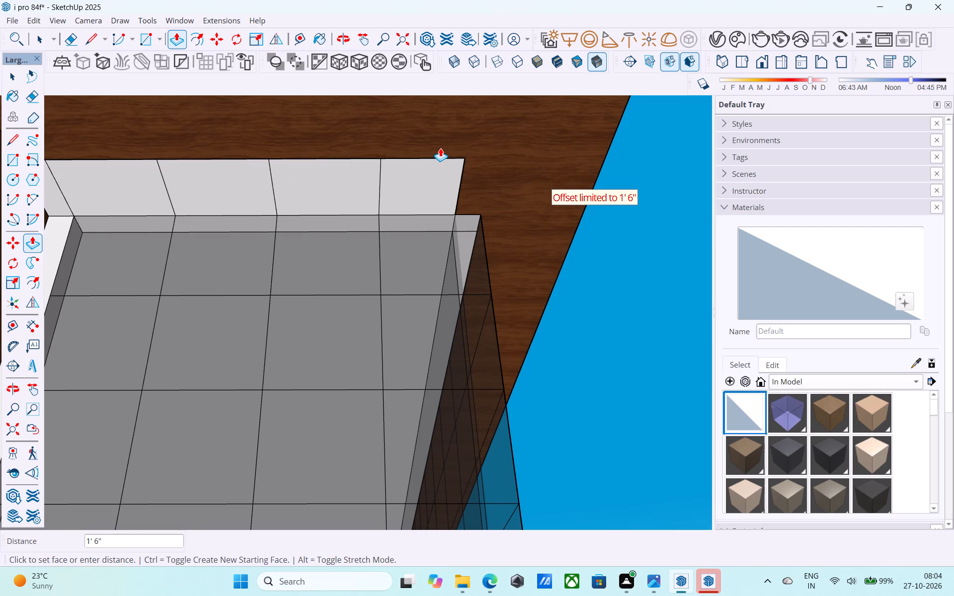
{"action": "left_click", "coordinate": [468, 139]}
{"action": "scroll", "coordinate": [466, 138], "scroll_direction": "down", "scroll_amount": 6}
{"action": "middle_click_drag", "start_coordinate": [465, 146], "coordinate": [339, 161]}
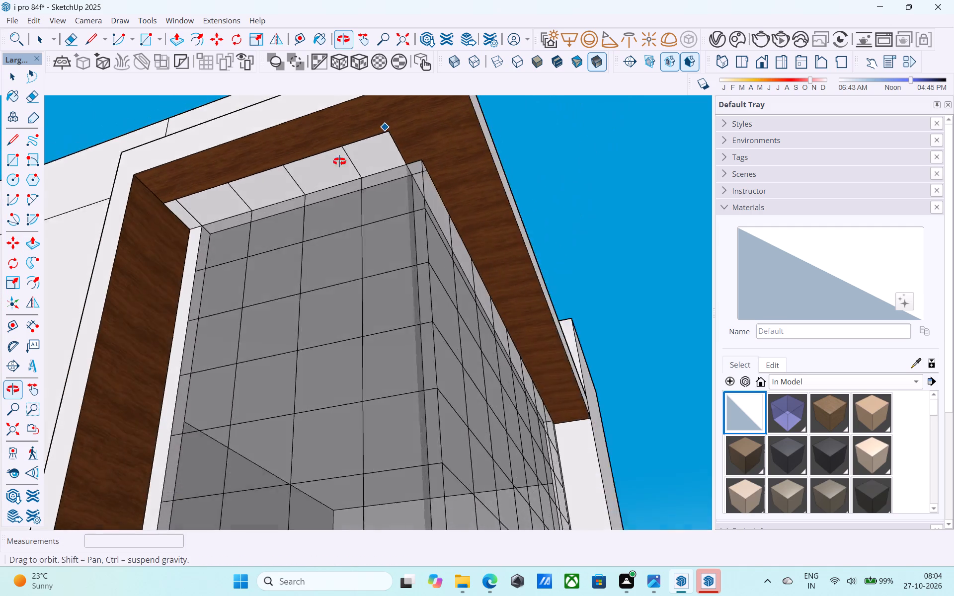
{"action": "middle_click_drag", "start_coordinate": [339, 161], "coordinate": [291, 191]}
{"action": "middle_click_drag", "start_coordinate": [388, 172], "coordinate": [381, 166]}
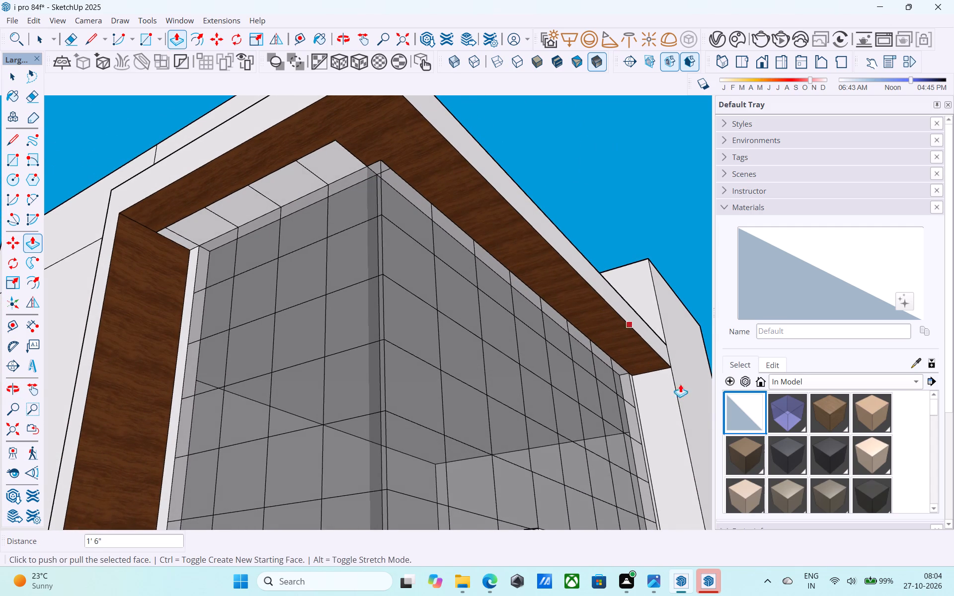
Paint the white underside faces of the side canopy infill with Wood_Veneer_15_1K from the Wood collection.
{"action": "left_click", "coordinate": [790, 380]}
{"action": "left_click", "coordinate": [818, 536]}
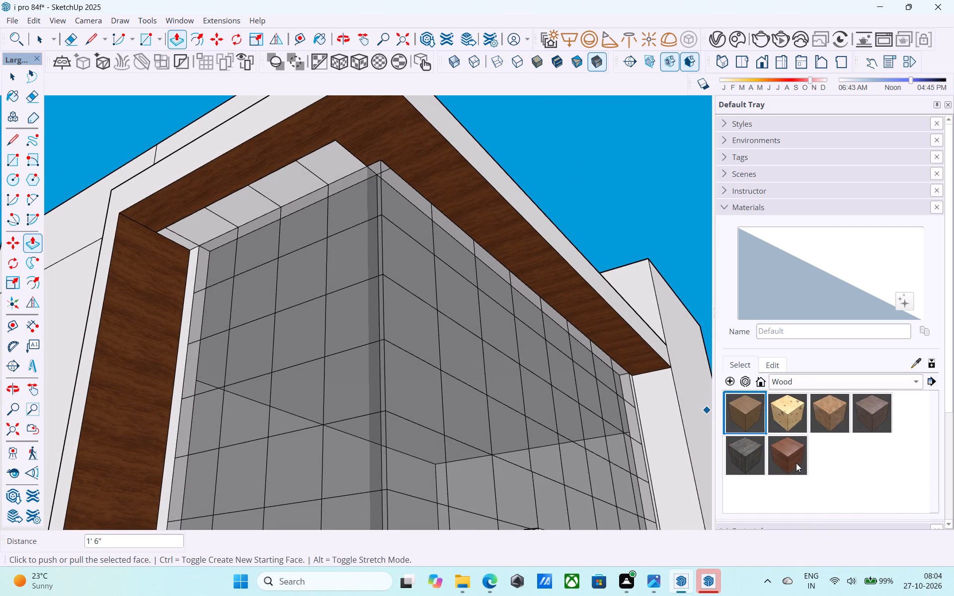
{"action": "left_click", "coordinate": [795, 446]}
{"action": "left_click", "coordinate": [318, 154]}
{"action": "left_click", "coordinate": [311, 175]}
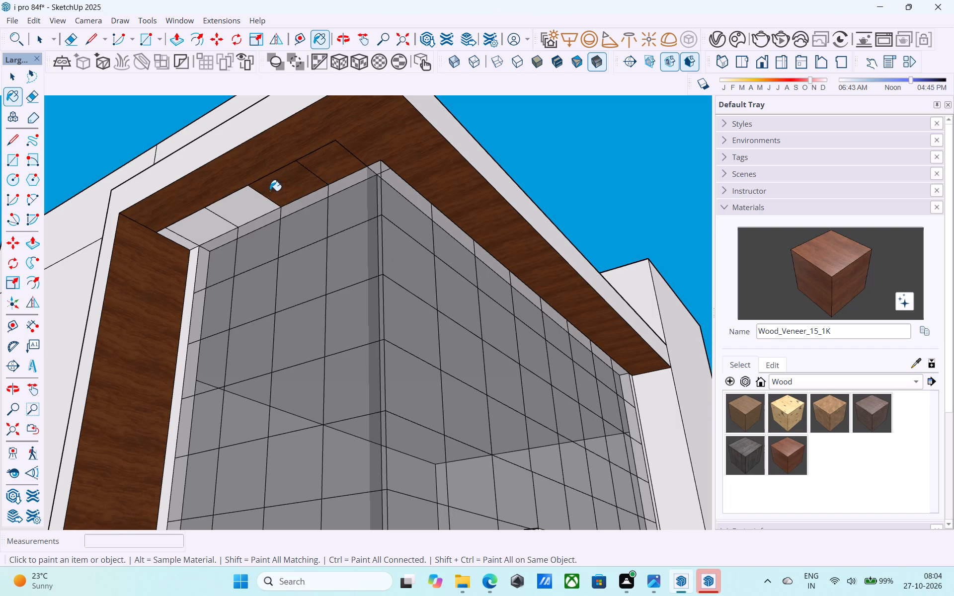
{"action": "left_click", "coordinate": [255, 200]}
{"action": "left_click", "coordinate": [214, 219]}
{"action": "left_click", "coordinate": [183, 242]}
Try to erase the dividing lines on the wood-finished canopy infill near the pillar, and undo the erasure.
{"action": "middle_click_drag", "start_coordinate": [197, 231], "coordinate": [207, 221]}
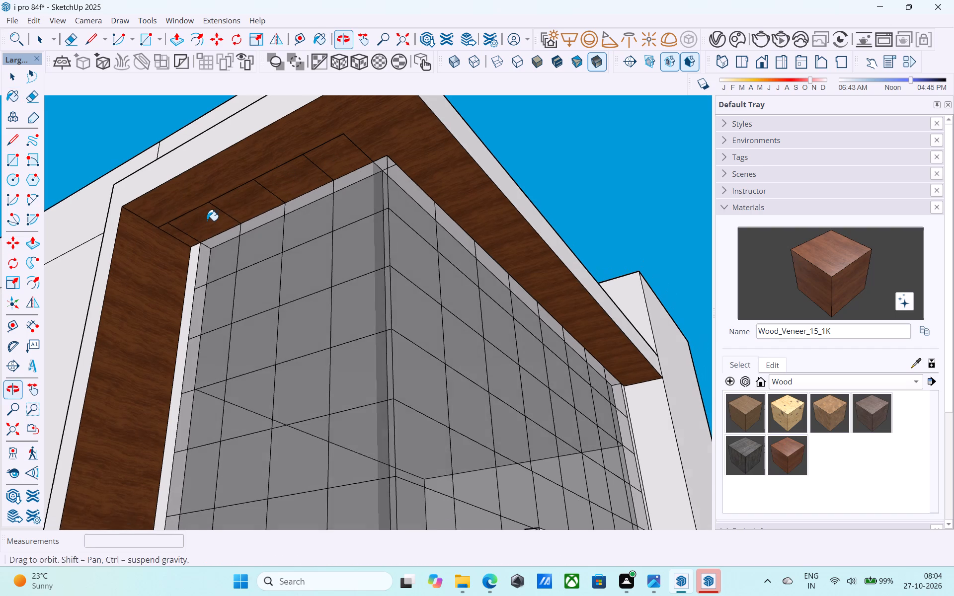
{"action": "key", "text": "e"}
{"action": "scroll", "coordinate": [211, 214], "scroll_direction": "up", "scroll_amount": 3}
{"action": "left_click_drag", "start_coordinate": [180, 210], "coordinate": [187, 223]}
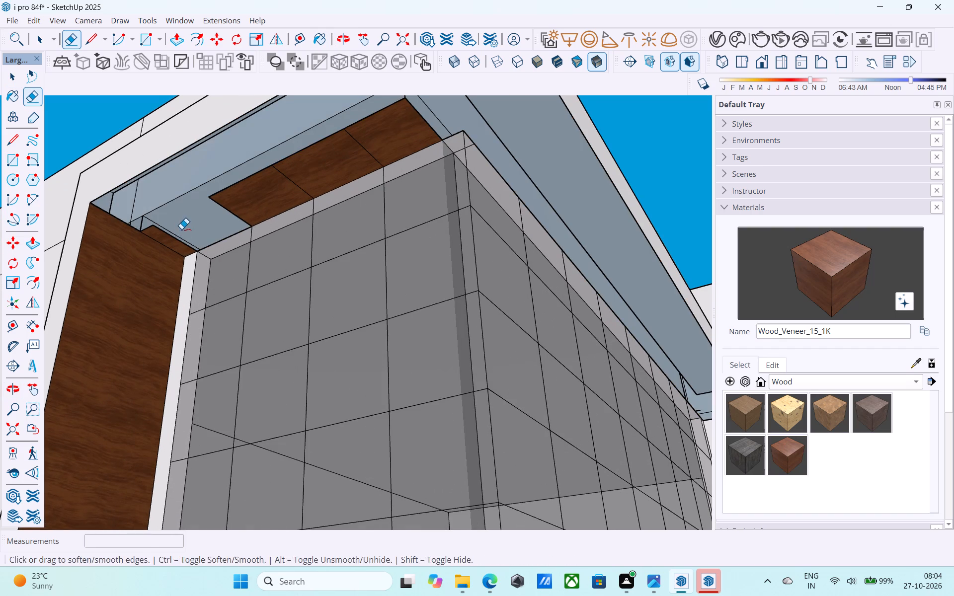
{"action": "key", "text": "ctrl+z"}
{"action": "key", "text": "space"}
Draw an 8' by 2' rectangle over the white strip in the roof floor's corner beside the parapet.
{"action": "middle_click_drag", "start_coordinate": [204, 218], "coordinate": [346, 518]}
{"action": "middle_click_drag", "start_coordinate": [400, 375], "coordinate": [407, 513]}
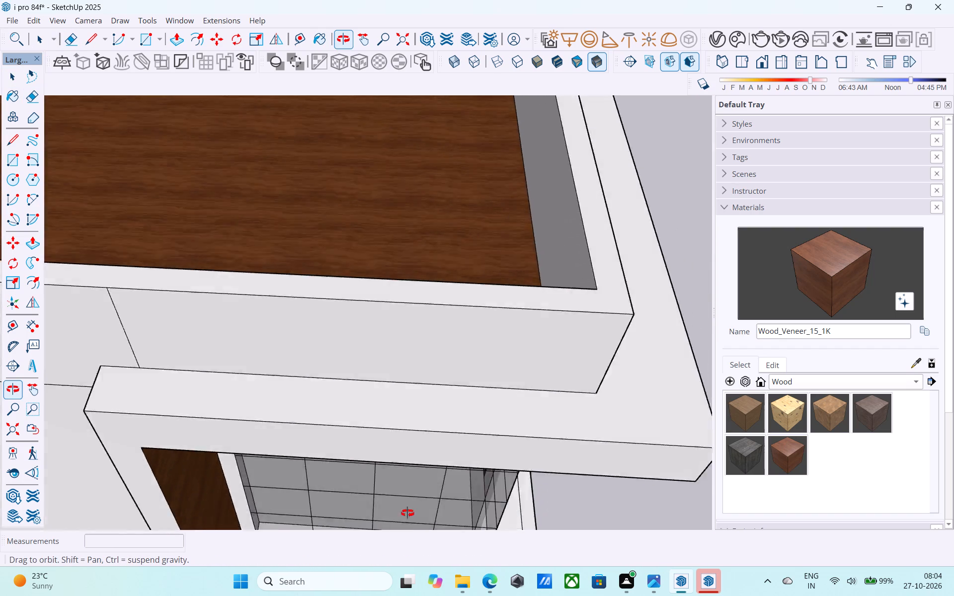
{"action": "middle_click_drag", "start_coordinate": [407, 513], "coordinate": [534, 593]}
{"action": "middle_click_drag", "start_coordinate": [402, 434], "coordinate": [848, 424]}
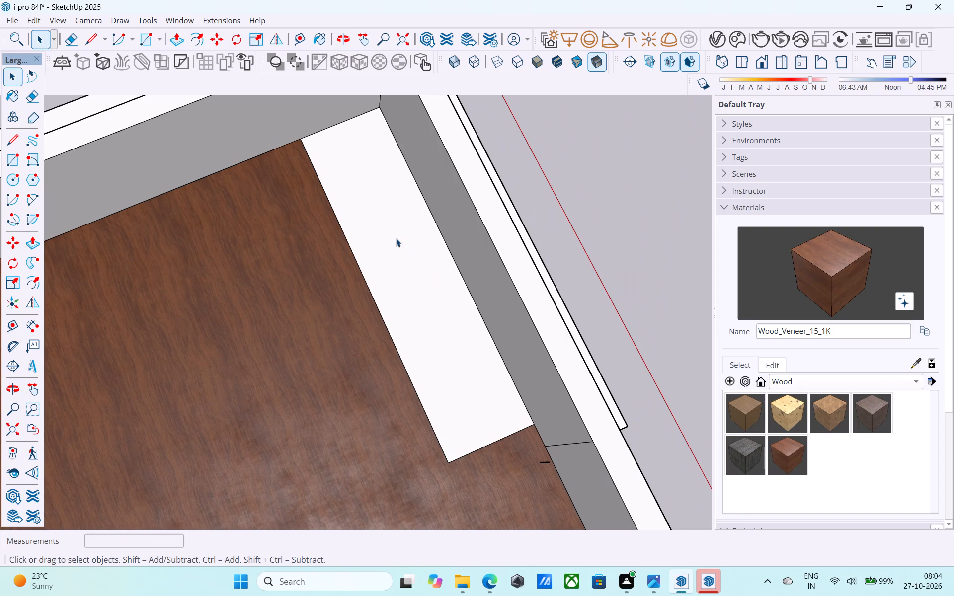
{"action": "key", "text": "r"}
{"action": "left_click", "coordinate": [298, 134]}
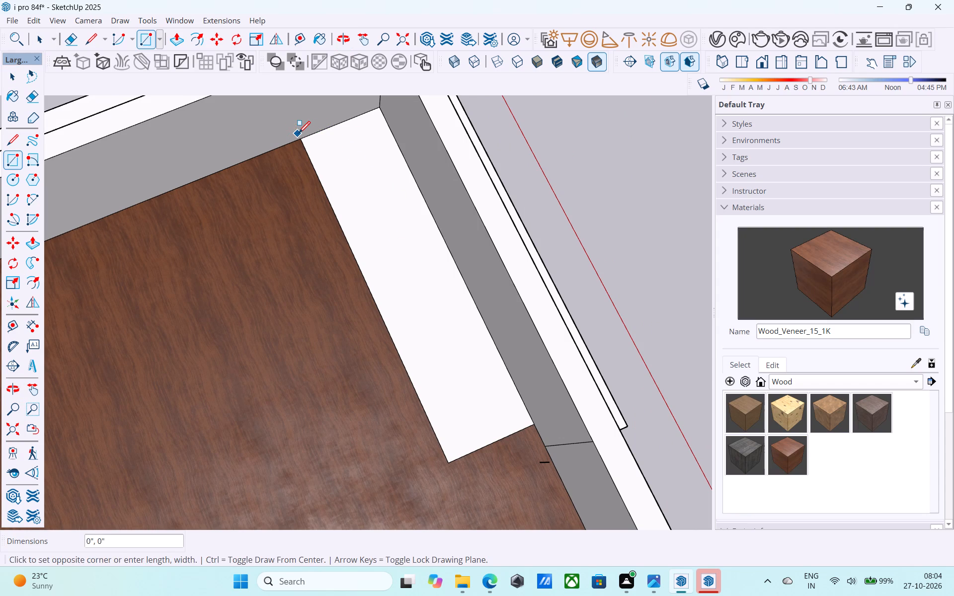
{"action": "key", "text": "r"}
{"action": "left_click", "coordinate": [302, 137]}
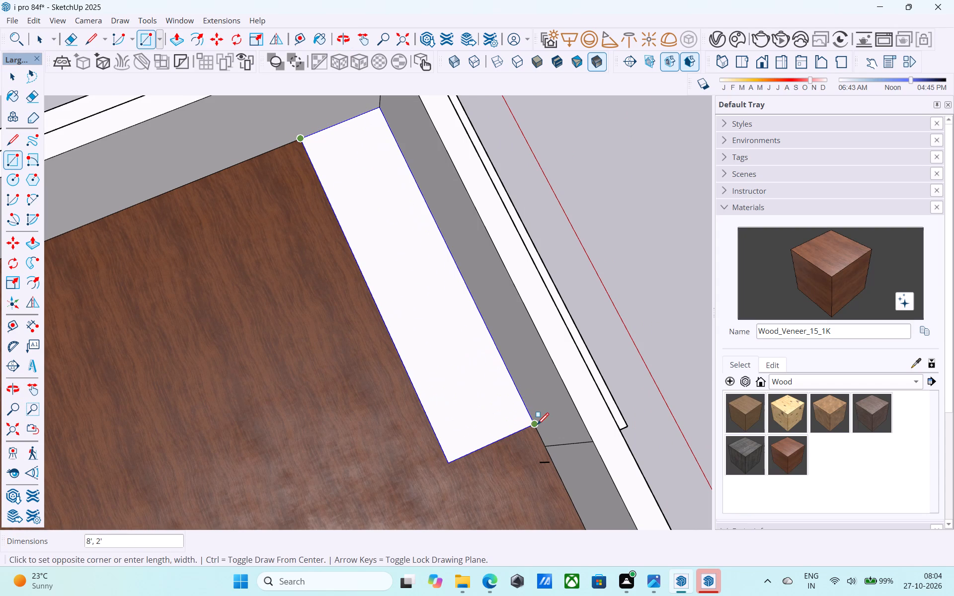
{"action": "left_click", "coordinate": [537, 426]}
Erase the long and short edges separating the new corner rectangle from the wood-finished roof floor.
{"action": "key", "text": "e"}
{"action": "left_click_drag", "start_coordinate": [464, 369], "coordinate": [359, 389]}
{"action": "left_click_drag", "start_coordinate": [469, 439], "coordinate": [493, 472]}
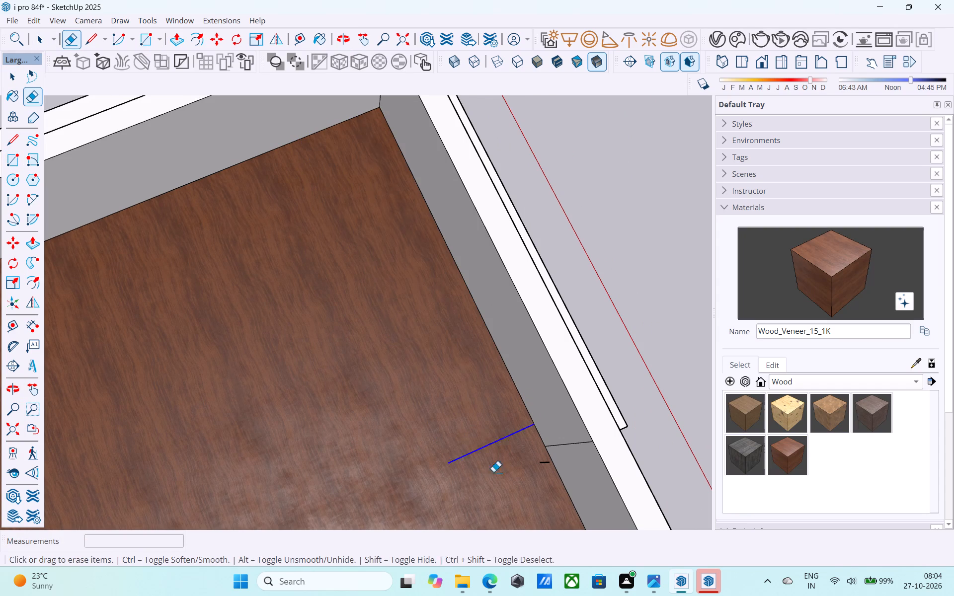
Erase the leftover short edge across the wood-finished roof floor beside the parapet.
{"action": "left_click_drag", "start_coordinate": [493, 472], "coordinate": [503, 483]}
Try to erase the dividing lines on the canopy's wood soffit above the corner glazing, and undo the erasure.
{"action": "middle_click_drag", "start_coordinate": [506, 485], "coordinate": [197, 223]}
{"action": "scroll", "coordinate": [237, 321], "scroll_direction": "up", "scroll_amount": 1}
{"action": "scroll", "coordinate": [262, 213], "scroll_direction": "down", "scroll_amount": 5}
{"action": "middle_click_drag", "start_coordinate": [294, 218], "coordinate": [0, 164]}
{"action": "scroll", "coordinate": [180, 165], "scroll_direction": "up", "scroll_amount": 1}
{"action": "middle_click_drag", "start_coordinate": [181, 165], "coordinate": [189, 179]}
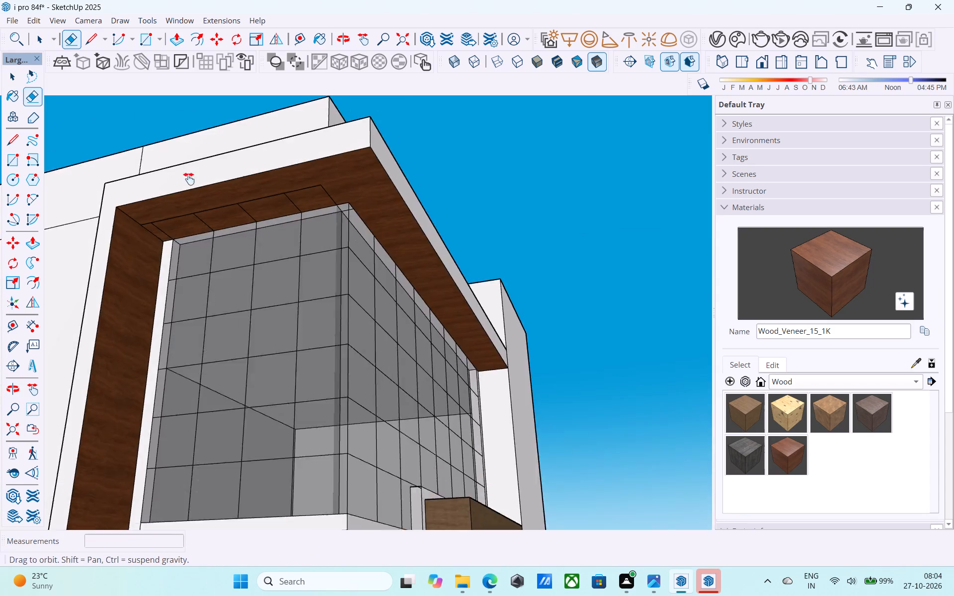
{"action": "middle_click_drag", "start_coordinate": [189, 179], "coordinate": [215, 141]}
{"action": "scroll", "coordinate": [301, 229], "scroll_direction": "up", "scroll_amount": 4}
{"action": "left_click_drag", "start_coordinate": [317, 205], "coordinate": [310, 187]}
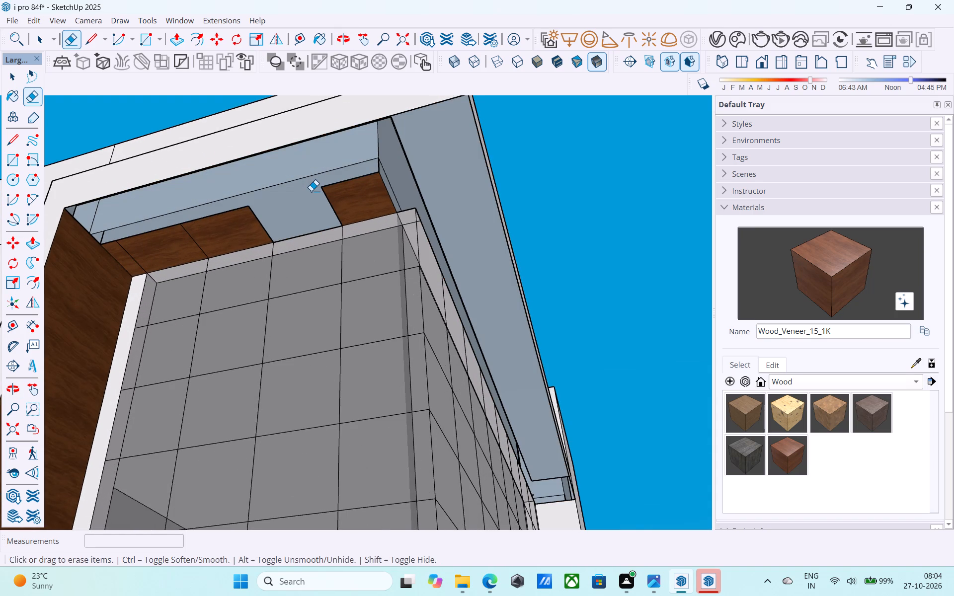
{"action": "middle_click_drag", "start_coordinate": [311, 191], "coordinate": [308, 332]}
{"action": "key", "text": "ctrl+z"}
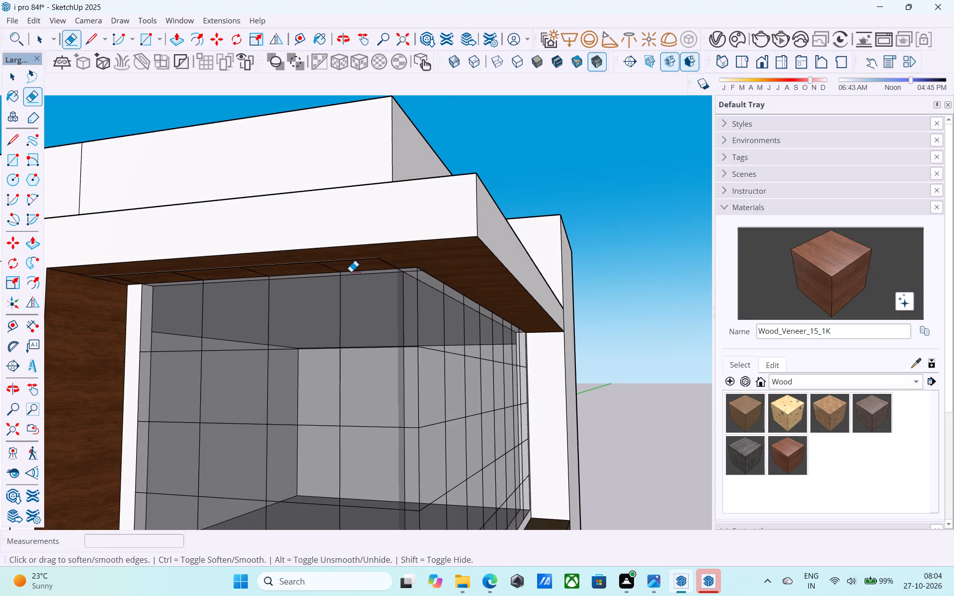
Save the model.
{"action": "key", "text": "ctrl+s"}
Push/Pull the canopy's outer wood soffit face about 1/16" to sit flush with the infill panels.
{"action": "middle_click_drag", "start_coordinate": [352, 268], "coordinate": [347, 262]}
{"action": "scroll", "coordinate": [347, 262], "scroll_direction": "up", "scroll_amount": 7}
{"action": "key", "text": "space"}
{"action": "left_click", "coordinate": [351, 241]}
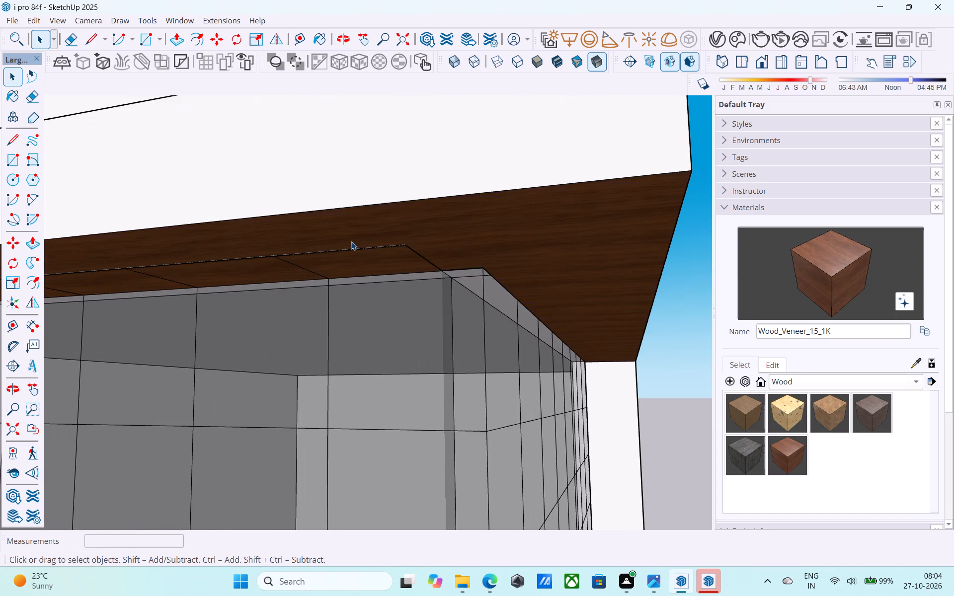
{"action": "key", "text": "p"}
{"action": "left_click", "coordinate": [351, 241]}
{"action": "left_click", "coordinate": [352, 250]}
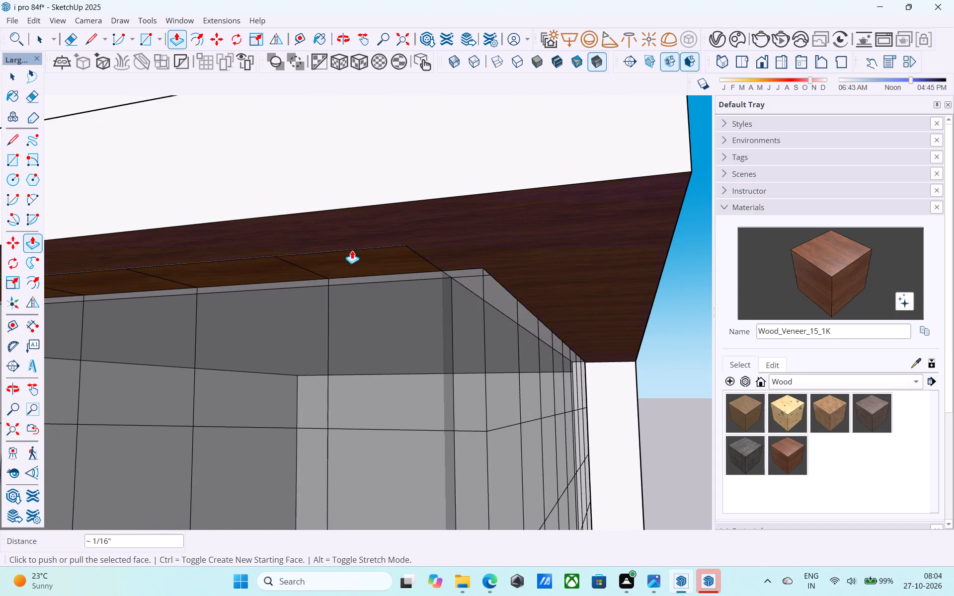
Erase the seam and panel lines on the wood soffit from near the glazing corner to the pillar.
{"action": "key", "text": "e"}
{"action": "left_click", "coordinate": [352, 250]}
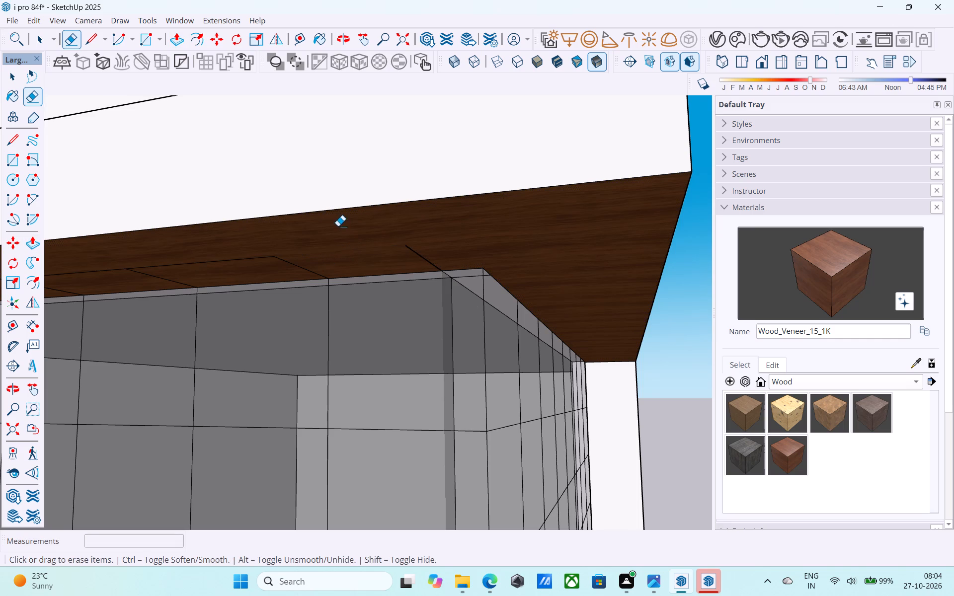
{"action": "middle_click_drag", "start_coordinate": [338, 218], "coordinate": [343, 207]}
{"action": "middle_click_drag", "start_coordinate": [326, 227], "coordinate": [525, 175]}
{"action": "middle_click_drag", "start_coordinate": [349, 219], "coordinate": [523, 199], "text": "shift"}
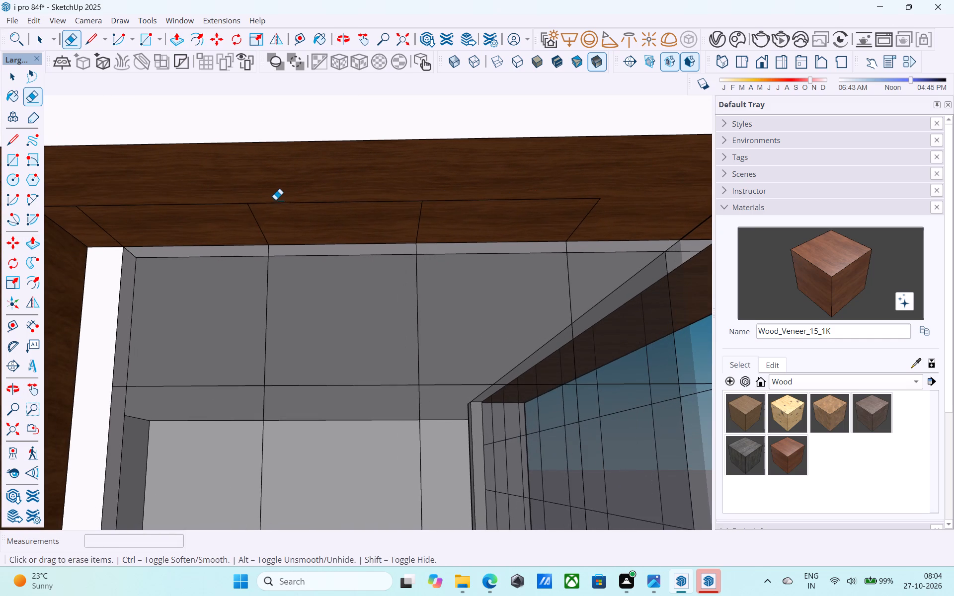
{"action": "left_click_drag", "start_coordinate": [275, 200], "coordinate": [273, 208]}
{"action": "left_click_drag", "start_coordinate": [242, 220], "coordinate": [271, 212]}
{"action": "left_click_drag", "start_coordinate": [215, 204], "coordinate": [233, 201]}
{"action": "scroll", "coordinate": [273, 208], "scroll_direction": "down", "scroll_amount": 1, "text": "shift"}
{"action": "middle_click_drag", "start_coordinate": [278, 206], "coordinate": [417, 168], "text": "shift"}
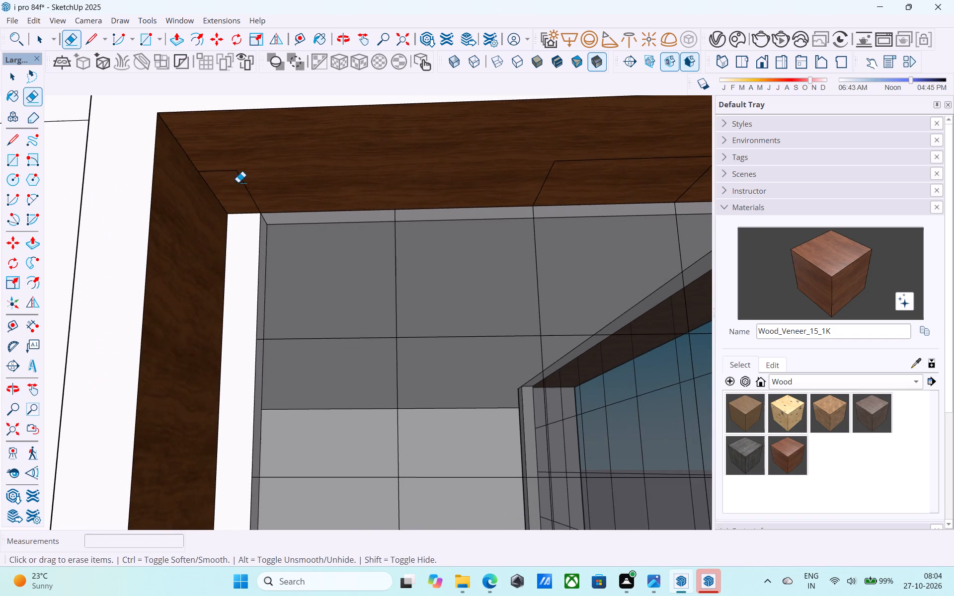
{"action": "left_click_drag", "start_coordinate": [235, 184], "coordinate": [246, 165]}
{"action": "left_click_drag", "start_coordinate": [228, 169], "coordinate": [230, 175]}
Erase the remaining middle panel outline and the diagonal line near the glazing corner on the wood soffit.
{"action": "middle_click_drag", "start_coordinate": [391, 167], "coordinate": [147, 151]}
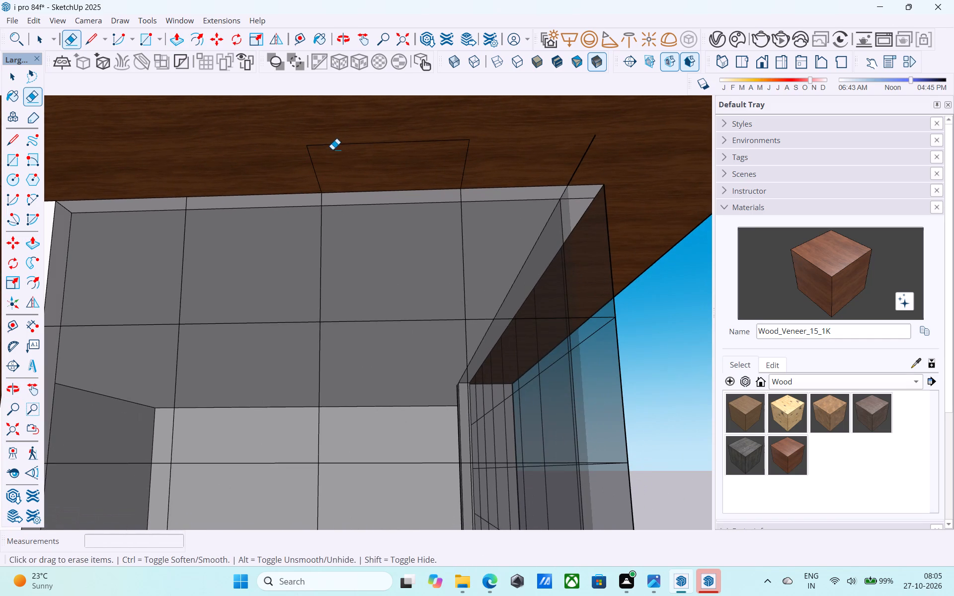
{"action": "left_click_drag", "start_coordinate": [333, 148], "coordinate": [329, 140]}
{"action": "left_click_drag", "start_coordinate": [325, 155], "coordinate": [282, 154]}
{"action": "left_click_drag", "start_coordinate": [447, 160], "coordinate": [504, 153]}
{"action": "left_click_drag", "start_coordinate": [583, 158], "coordinate": [632, 158]}
Examine the canopy's wood soffit and the upper corner glazing from below and from both sides.
{"action": "middle_click_drag", "start_coordinate": [670, 166], "coordinate": [551, 156]}
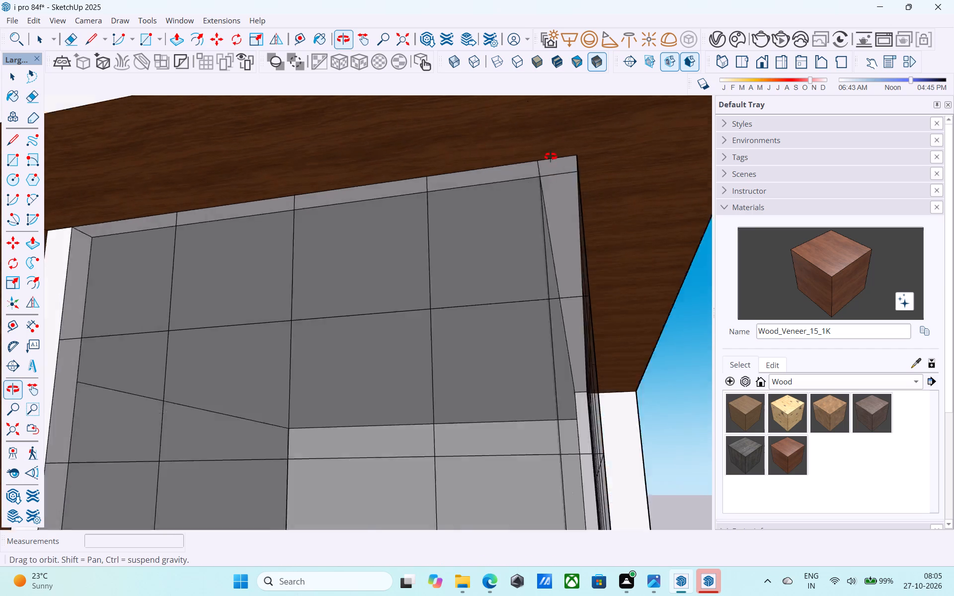
{"action": "middle_click_drag", "start_coordinate": [551, 156], "coordinate": [492, 166]}
{"action": "scroll", "coordinate": [476, 163], "scroll_direction": "down", "scroll_amount": 10}
{"action": "middle_click_drag", "start_coordinate": [465, 182], "coordinate": [482, 142]}
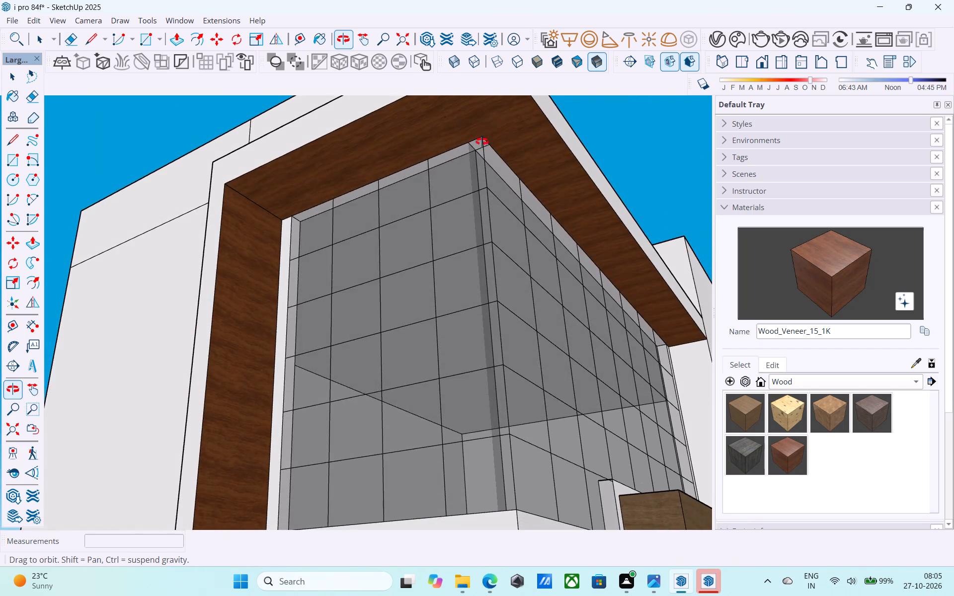
{"action": "middle_click_drag", "start_coordinate": [482, 142], "coordinate": [320, 413]}
{"action": "middle_click_drag", "start_coordinate": [354, 376], "coordinate": [467, 107]}
{"action": "middle_click_drag", "start_coordinate": [414, 255], "coordinate": [370, 286]}
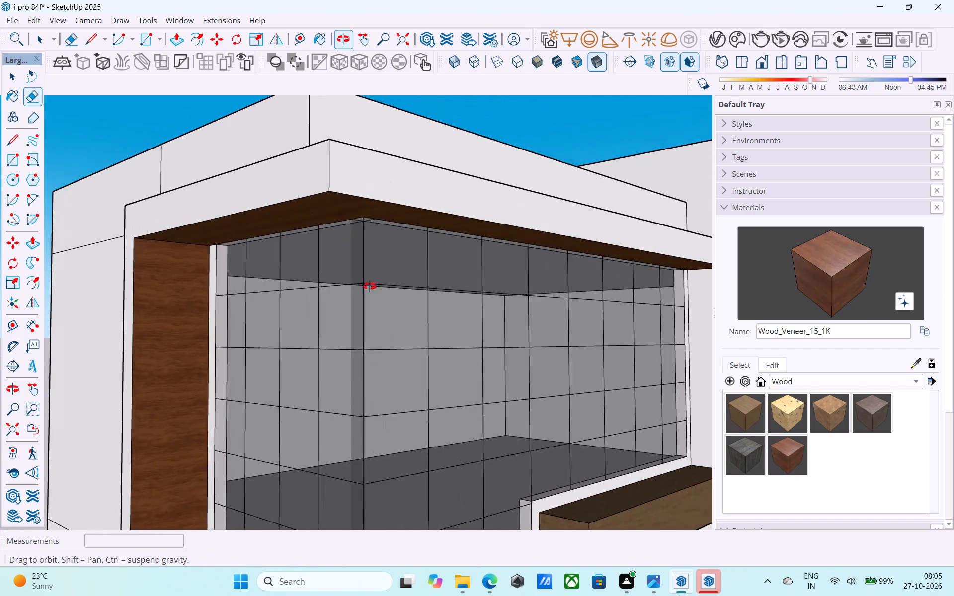
{"action": "middle_click_drag", "start_coordinate": [370, 286], "coordinate": [286, 254]}
{"action": "scroll", "coordinate": [318, 251], "scroll_direction": "up", "scroll_amount": 1}
{"action": "scroll", "coordinate": [283, 237], "scroll_direction": "down", "scroll_amount": 5}
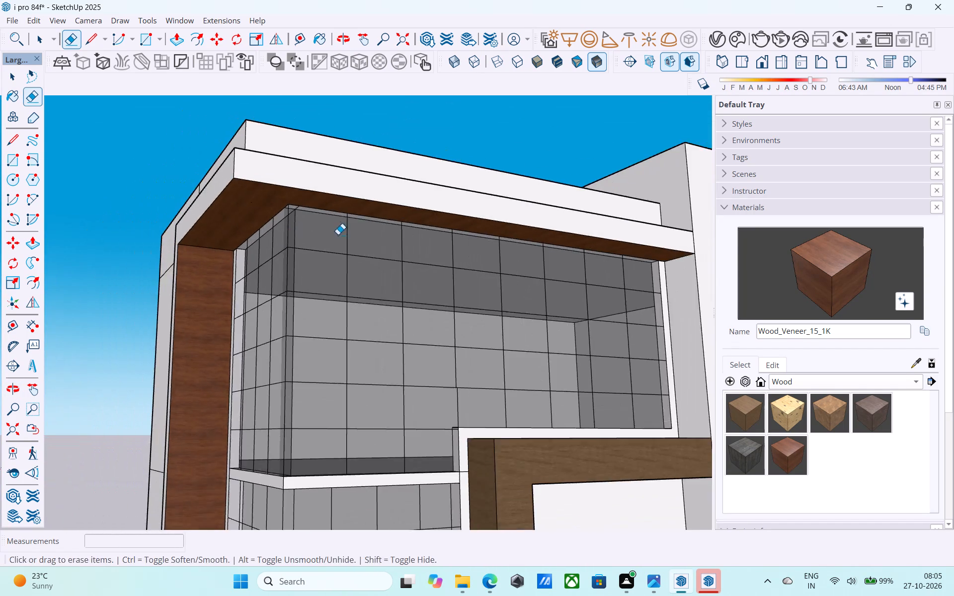
Erase the short stray edge where the white floor band meets the white frame around the portal.
{"action": "middle_click_drag", "start_coordinate": [338, 234], "coordinate": [360, 308]}
{"action": "middle_click_drag", "start_coordinate": [366, 350], "coordinate": [435, 128]}
{"action": "scroll", "coordinate": [430, 273], "scroll_direction": "up", "scroll_amount": 8}
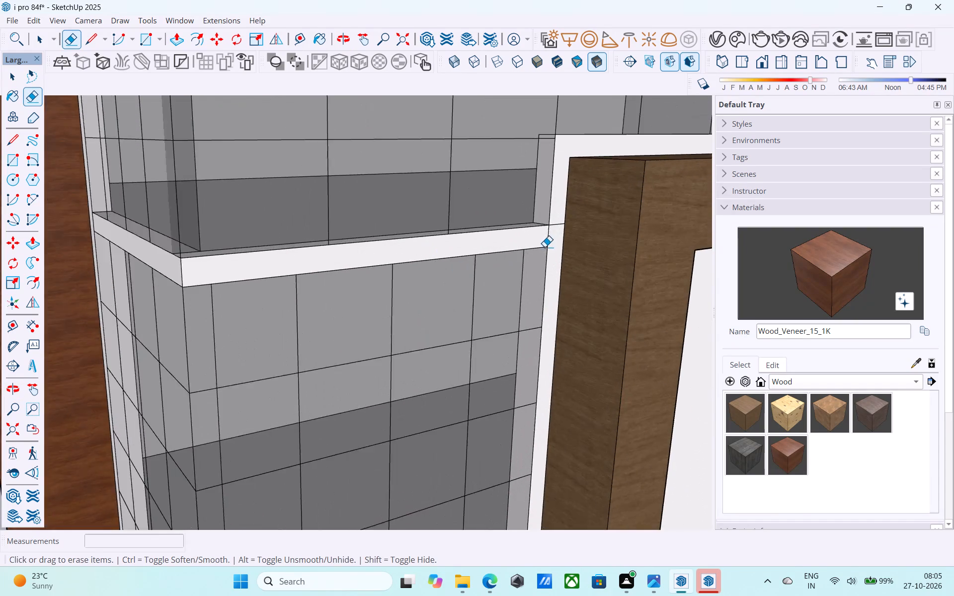
{"action": "scroll", "coordinate": [545, 247], "scroll_direction": "up", "scroll_amount": 6}
{"action": "left_click_drag", "start_coordinate": [565, 215], "coordinate": [563, 209]}
{"action": "scroll", "coordinate": [564, 203], "scroll_direction": "down", "scroll_amount": 15}
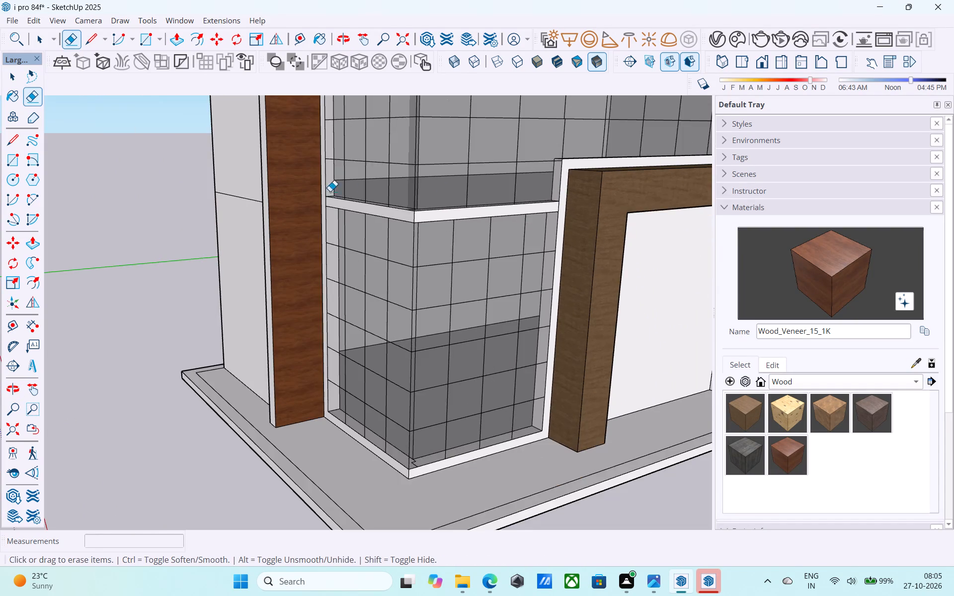
Save the model.
{"action": "middle_click_drag", "start_coordinate": [318, 192], "coordinate": [229, 196]}
{"action": "scroll", "coordinate": [225, 183], "scroll_direction": "down", "scroll_amount": 5}
{"action": "middle_click_drag", "start_coordinate": [418, 207], "coordinate": [420, 271]}
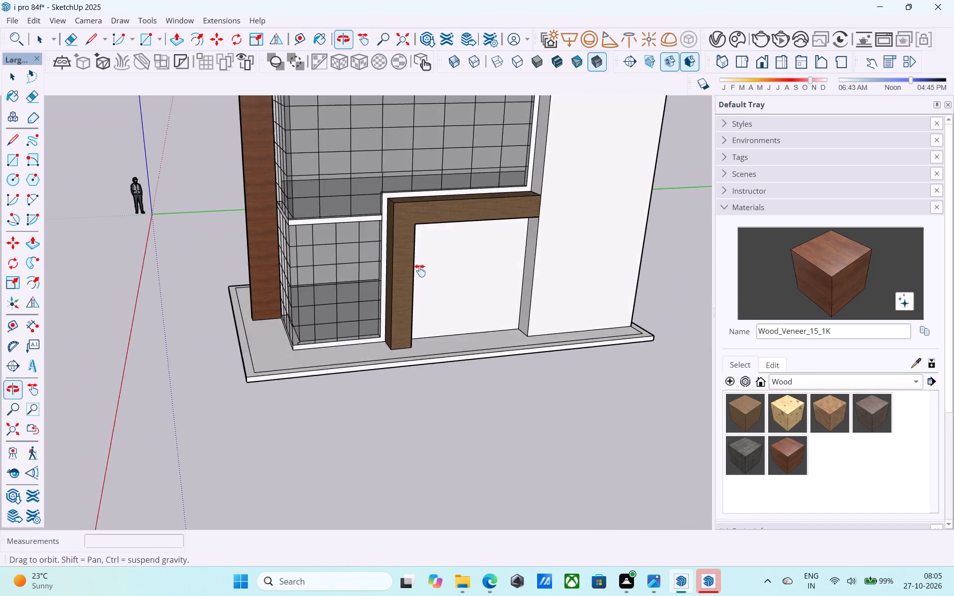
{"action": "middle_click_drag", "start_coordinate": [420, 271], "coordinate": [650, 254]}
{"action": "key", "text": "ctrl+s"}
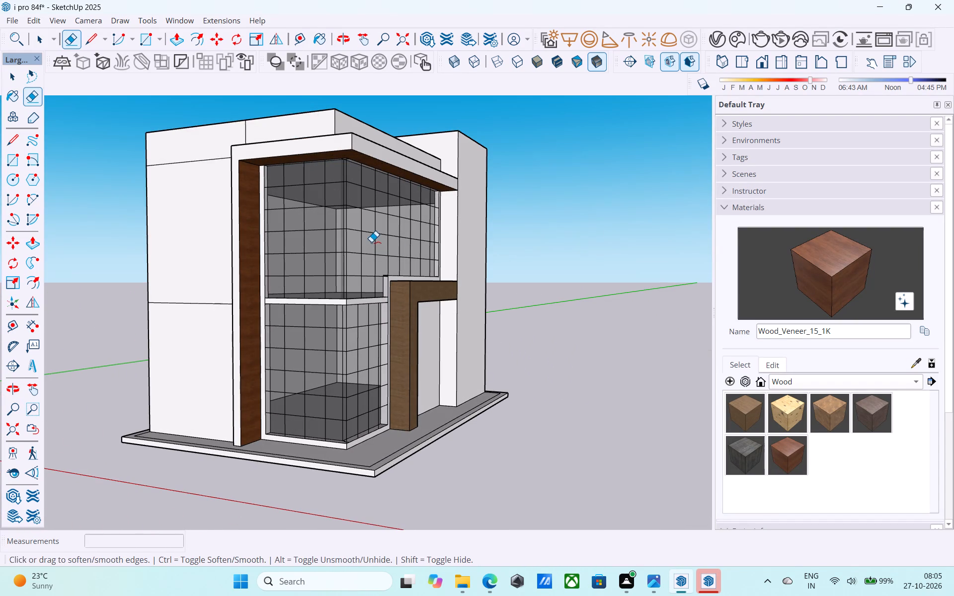
Examine the whole building, its canopy, pillar, corner glazing and portal from several angles.
{"action": "key", "text": "space"}
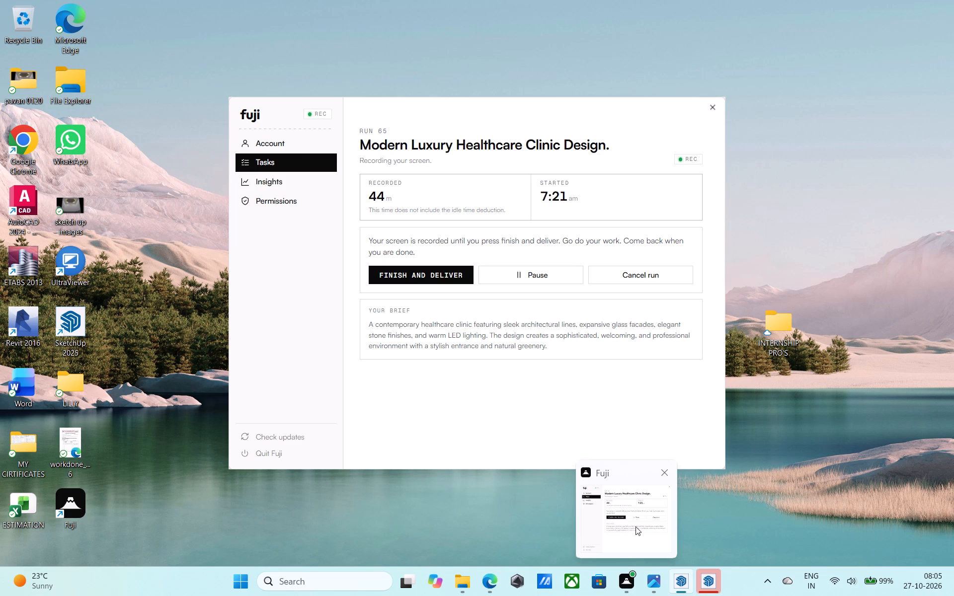
{"action": "scroll", "coordinate": [401, 281], "scroll_direction": "down", "scroll_amount": 6}
{"action": "middle_click_drag", "start_coordinate": [402, 283], "coordinate": [298, 298]}
{"action": "scroll", "coordinate": [298, 298], "scroll_direction": "up", "scroll_amount": 1}
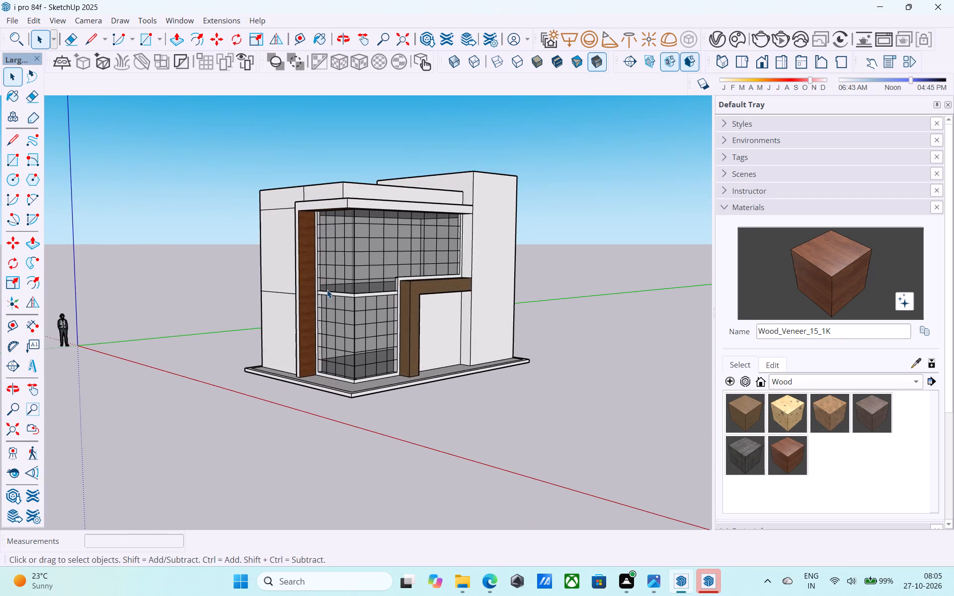
{"action": "middle_click_drag", "start_coordinate": [339, 283], "coordinate": [363, 259]}
{"action": "scroll", "coordinate": [364, 263], "scroll_direction": "up", "scroll_amount": 4}
{"action": "middle_click_drag", "start_coordinate": [365, 263], "coordinate": [357, 268]}
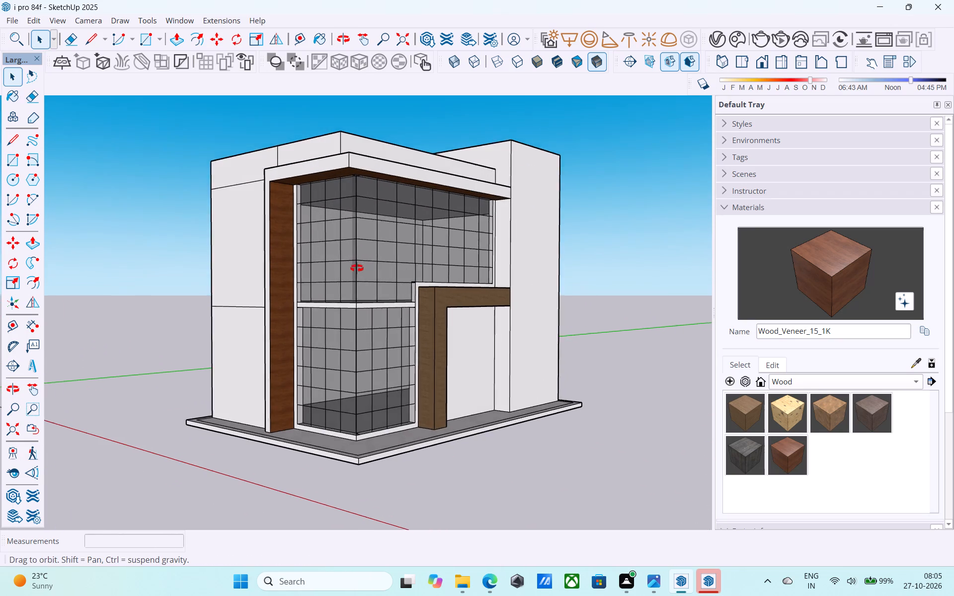
{"action": "middle_click_drag", "start_coordinate": [357, 268], "coordinate": [327, 244]}
{"action": "scroll", "coordinate": [328, 250], "scroll_direction": "up", "scroll_amount": 1}
{"action": "middle_click_drag", "start_coordinate": [332, 249], "coordinate": [373, 333], "text": "shift"}
{"action": "middle_click_drag", "start_coordinate": [368, 293], "coordinate": [386, 238]}
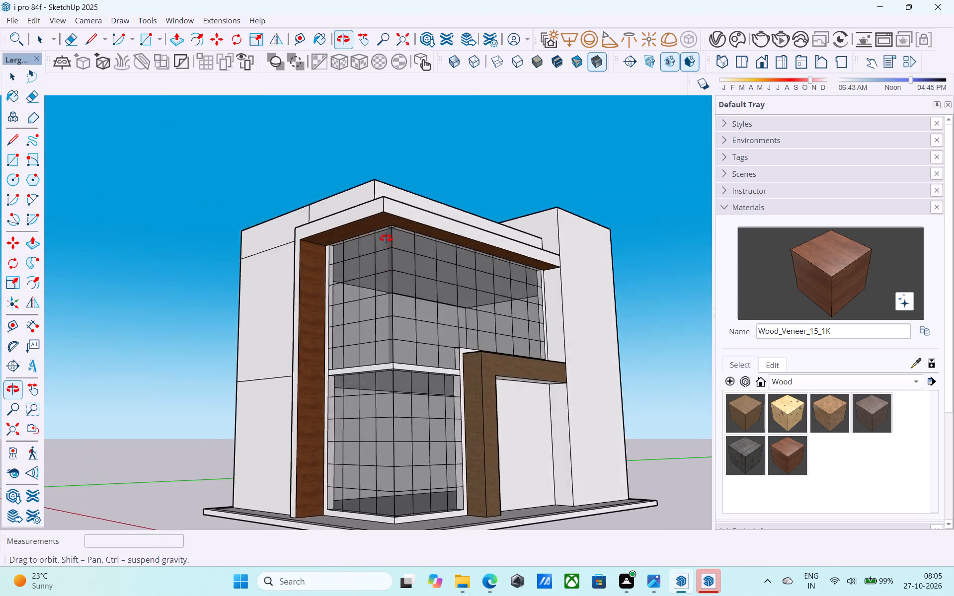
{"action": "middle_click_drag", "start_coordinate": [386, 238], "coordinate": [383, 223]}
{"action": "scroll", "coordinate": [383, 223], "scroll_direction": "up", "scroll_amount": 4}
{"action": "scroll", "coordinate": [383, 223], "scroll_direction": "down", "scroll_amount": 4}
{"action": "middle_click_drag", "start_coordinate": [381, 225], "coordinate": [358, 277], "text": "shift"}
Copy the wood pillar's outer vertical edge 1' 6" across to the middle of its wood face.
{"action": "scroll", "coordinate": [316, 387], "scroll_direction": "up", "scroll_amount": 2}
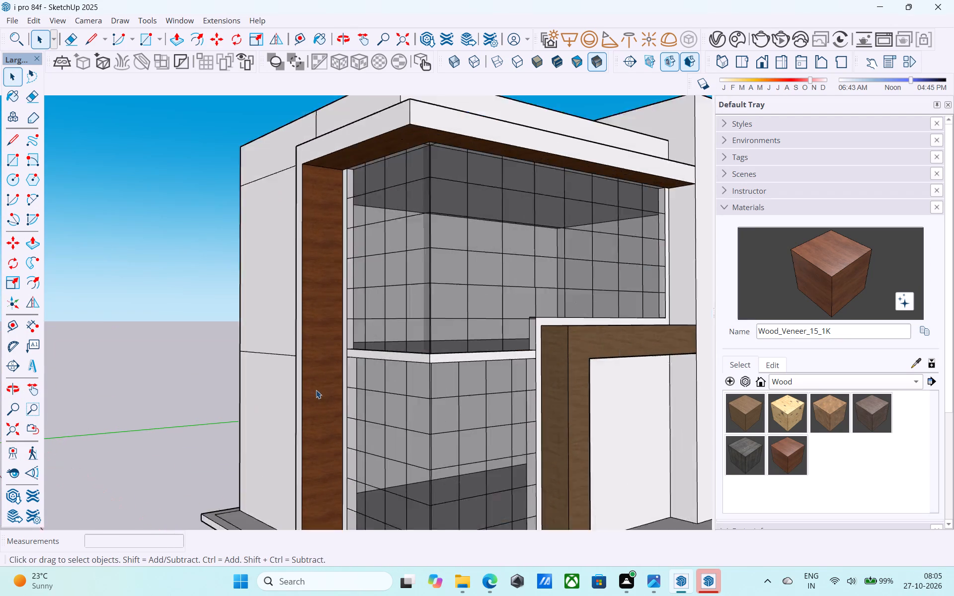
{"action": "scroll", "coordinate": [316, 390], "scroll_direction": "up", "scroll_amount": 5}
{"action": "left_click", "coordinate": [298, 402]}
{"action": "scroll", "coordinate": [305, 406], "scroll_direction": "down", "scroll_amount": 5}
{"action": "middle_click_drag", "start_coordinate": [307, 407], "coordinate": [307, 407], "text": "shift"}
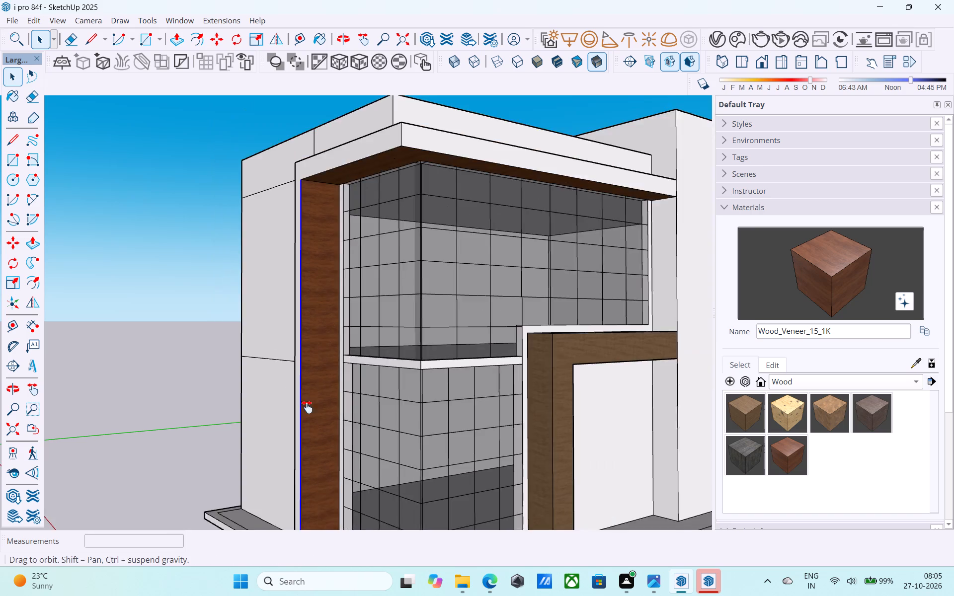
{"action": "middle_click_drag", "start_coordinate": [307, 407], "coordinate": [346, 320], "text": "shift"}
{"action": "key", "text": "m"}
{"action": "scroll", "coordinate": [375, 428], "scroll_direction": "up", "scroll_amount": 5}
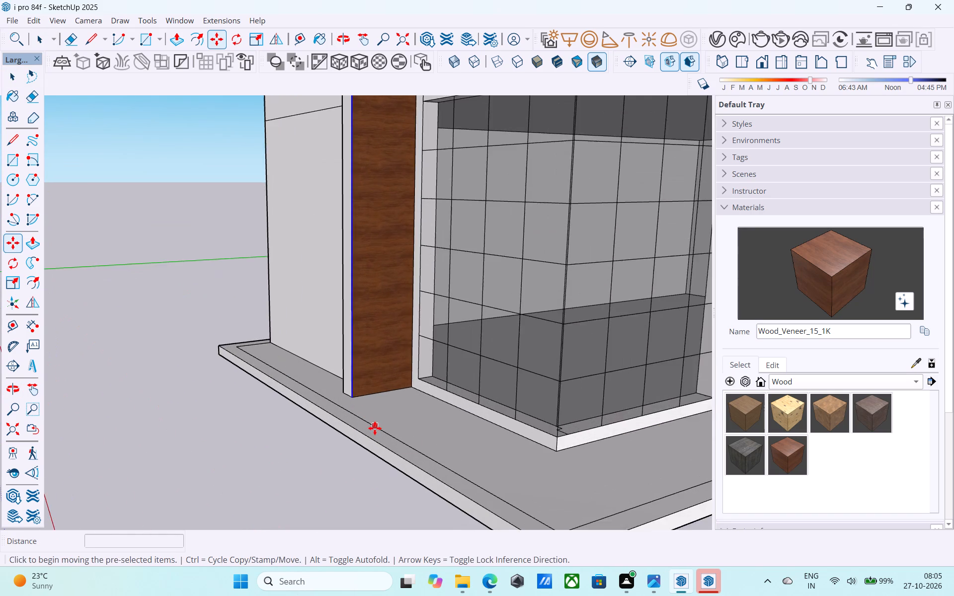
{"action": "scroll", "coordinate": [375, 428], "scroll_direction": "up", "scroll_amount": 4}
{"action": "left_click", "coordinate": [345, 384]}
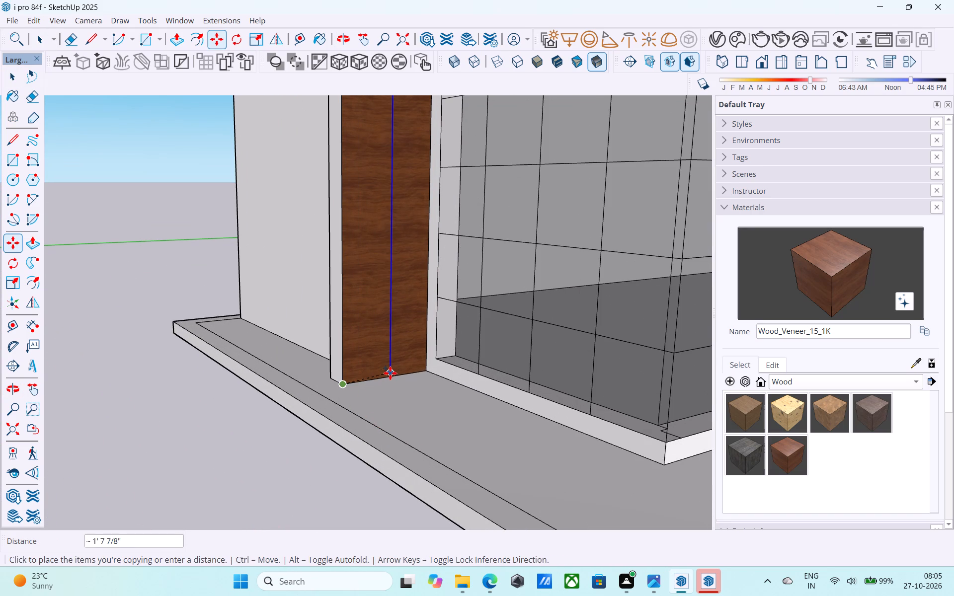
{"action": "left_click", "coordinate": [391, 373]}
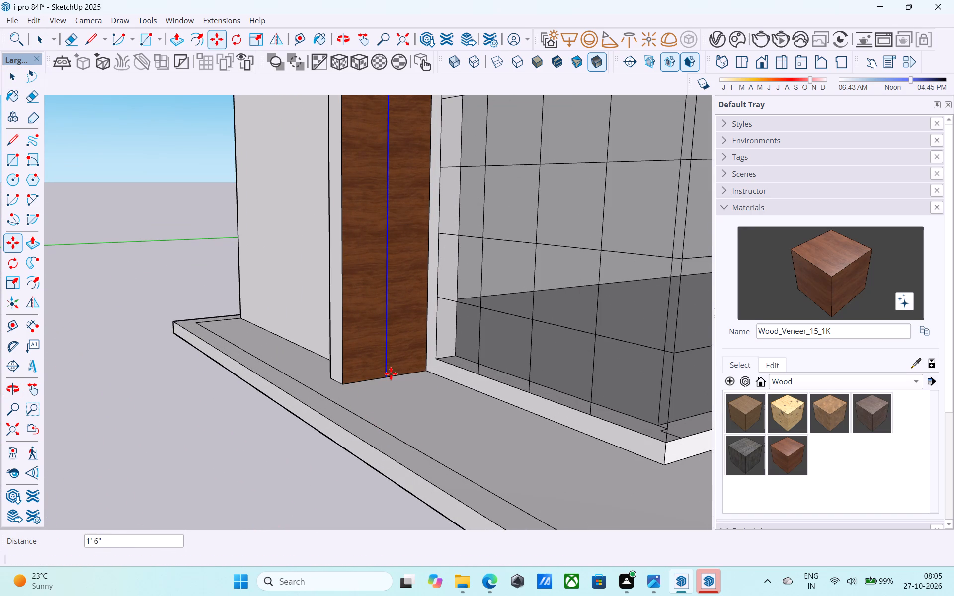
Copy the pillar's new centre line 2" toward its outer edge to outline a narrow vertical strip.
{"action": "key", "text": "m"}
{"action": "scroll", "coordinate": [391, 373], "scroll_direction": "up", "scroll_amount": 3}
{"action": "left_click", "coordinate": [385, 377]}
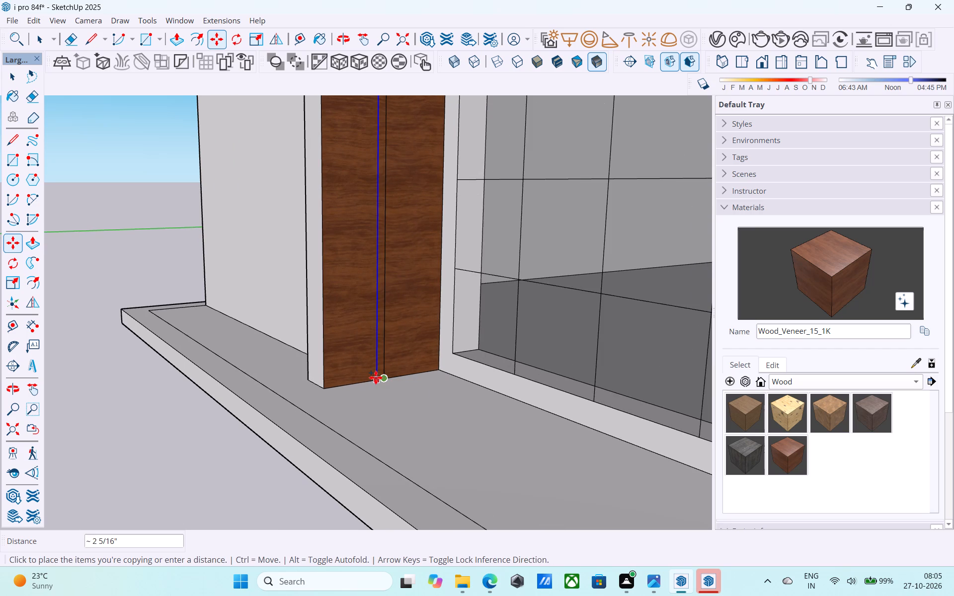
{"action": "type", "text": "2\""}
{"action": "key", "text": "Return"}
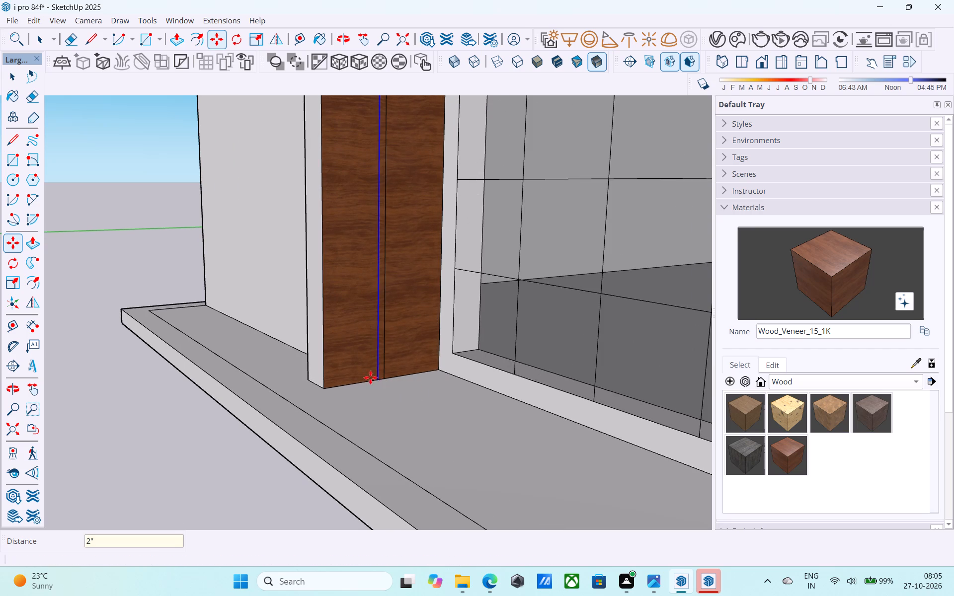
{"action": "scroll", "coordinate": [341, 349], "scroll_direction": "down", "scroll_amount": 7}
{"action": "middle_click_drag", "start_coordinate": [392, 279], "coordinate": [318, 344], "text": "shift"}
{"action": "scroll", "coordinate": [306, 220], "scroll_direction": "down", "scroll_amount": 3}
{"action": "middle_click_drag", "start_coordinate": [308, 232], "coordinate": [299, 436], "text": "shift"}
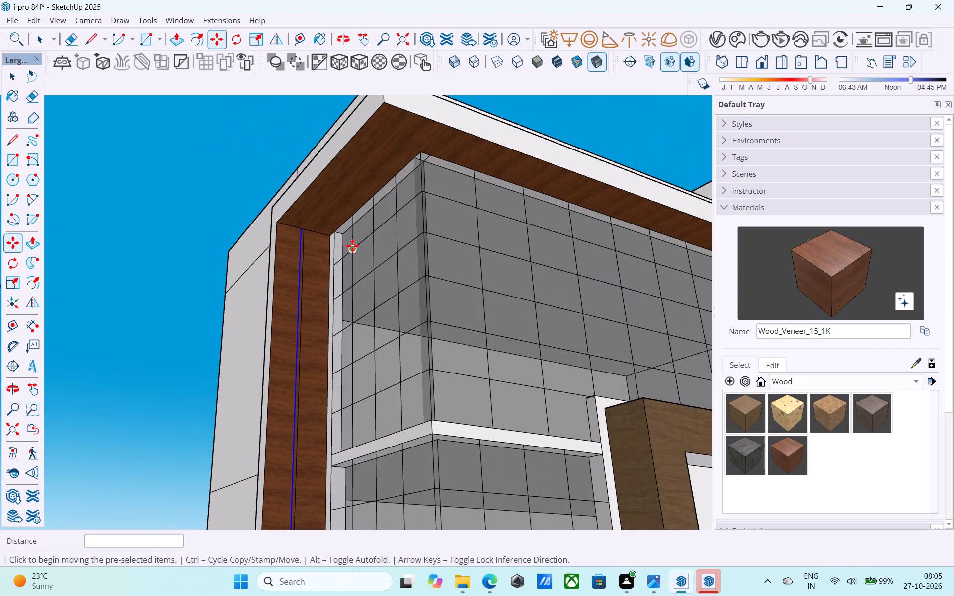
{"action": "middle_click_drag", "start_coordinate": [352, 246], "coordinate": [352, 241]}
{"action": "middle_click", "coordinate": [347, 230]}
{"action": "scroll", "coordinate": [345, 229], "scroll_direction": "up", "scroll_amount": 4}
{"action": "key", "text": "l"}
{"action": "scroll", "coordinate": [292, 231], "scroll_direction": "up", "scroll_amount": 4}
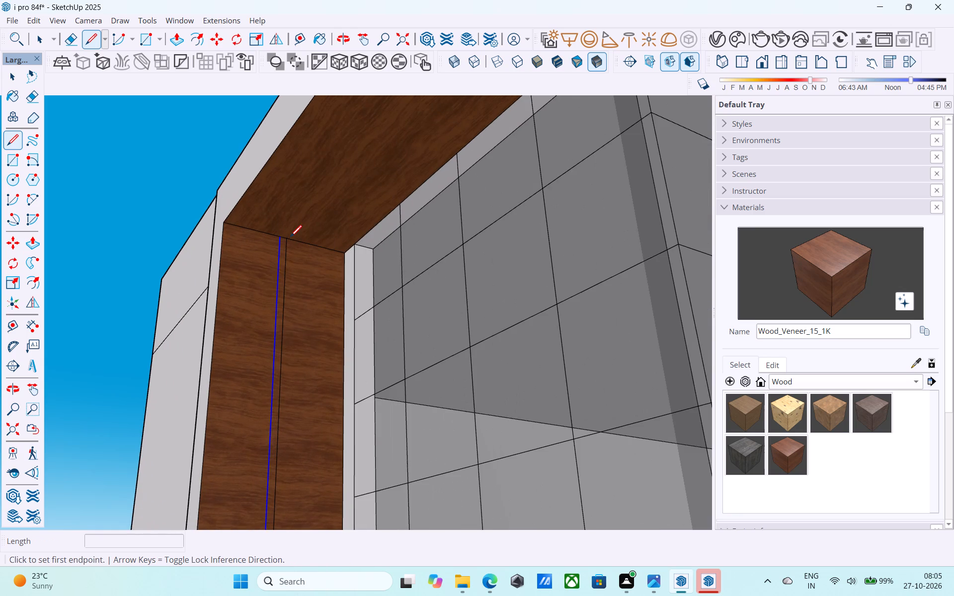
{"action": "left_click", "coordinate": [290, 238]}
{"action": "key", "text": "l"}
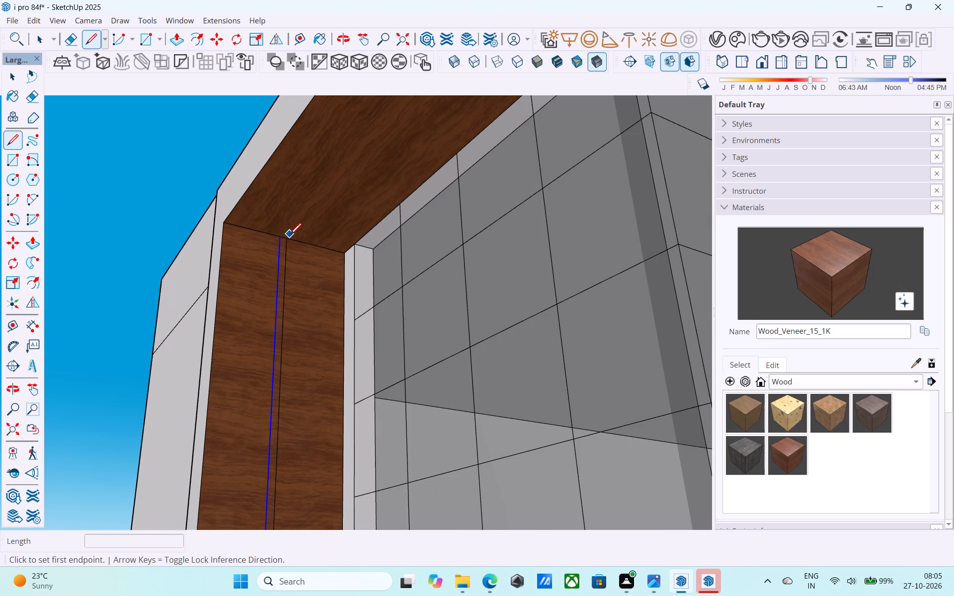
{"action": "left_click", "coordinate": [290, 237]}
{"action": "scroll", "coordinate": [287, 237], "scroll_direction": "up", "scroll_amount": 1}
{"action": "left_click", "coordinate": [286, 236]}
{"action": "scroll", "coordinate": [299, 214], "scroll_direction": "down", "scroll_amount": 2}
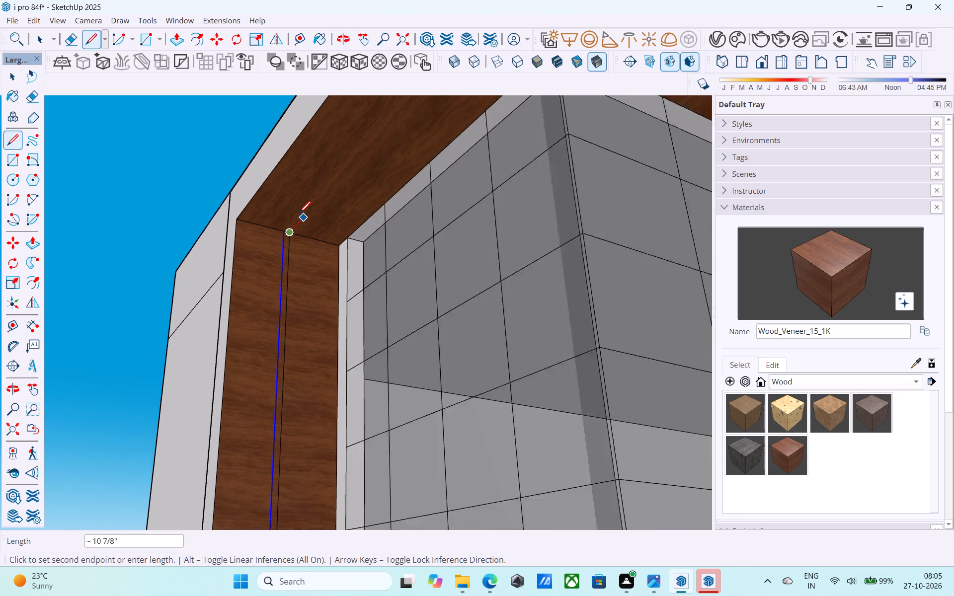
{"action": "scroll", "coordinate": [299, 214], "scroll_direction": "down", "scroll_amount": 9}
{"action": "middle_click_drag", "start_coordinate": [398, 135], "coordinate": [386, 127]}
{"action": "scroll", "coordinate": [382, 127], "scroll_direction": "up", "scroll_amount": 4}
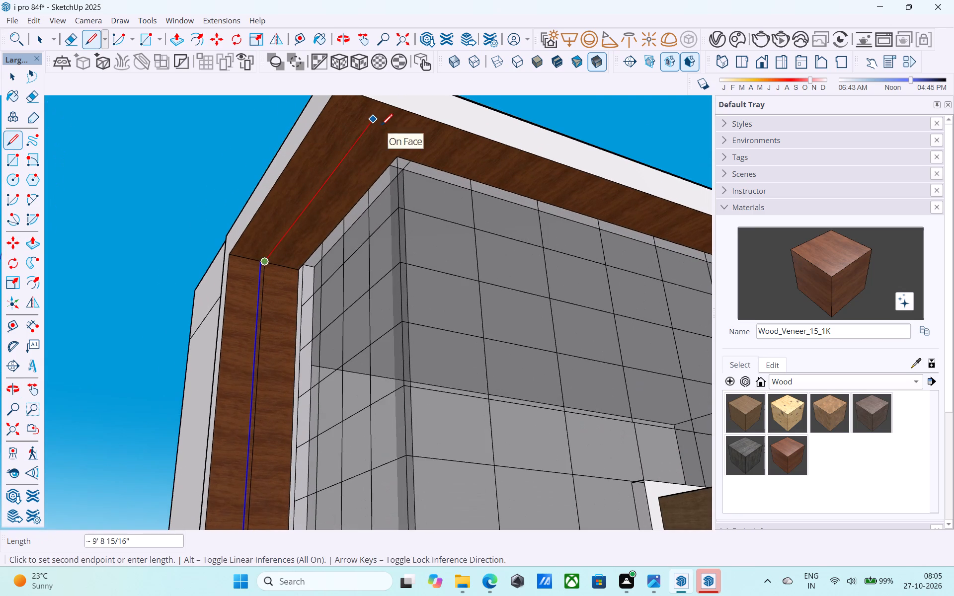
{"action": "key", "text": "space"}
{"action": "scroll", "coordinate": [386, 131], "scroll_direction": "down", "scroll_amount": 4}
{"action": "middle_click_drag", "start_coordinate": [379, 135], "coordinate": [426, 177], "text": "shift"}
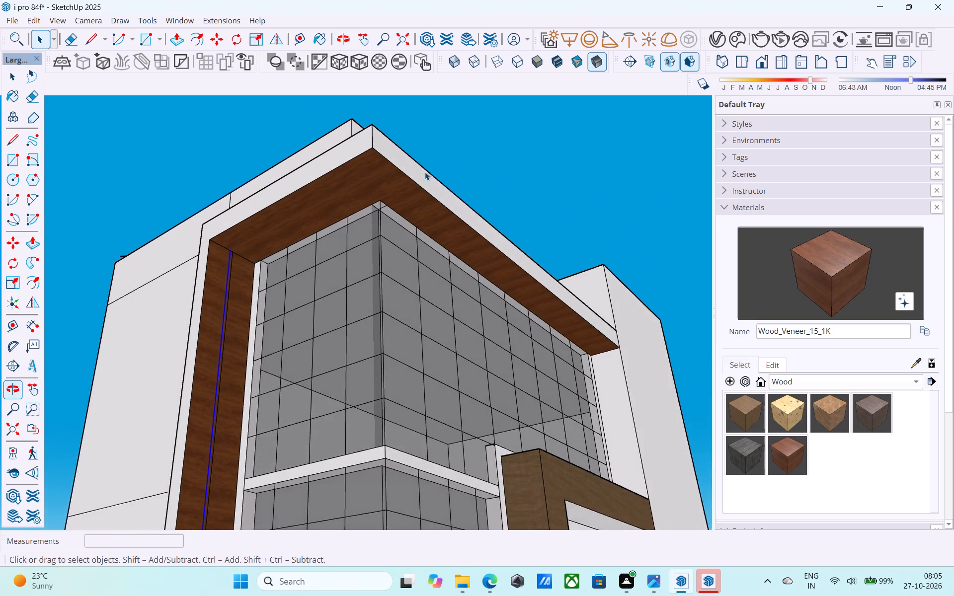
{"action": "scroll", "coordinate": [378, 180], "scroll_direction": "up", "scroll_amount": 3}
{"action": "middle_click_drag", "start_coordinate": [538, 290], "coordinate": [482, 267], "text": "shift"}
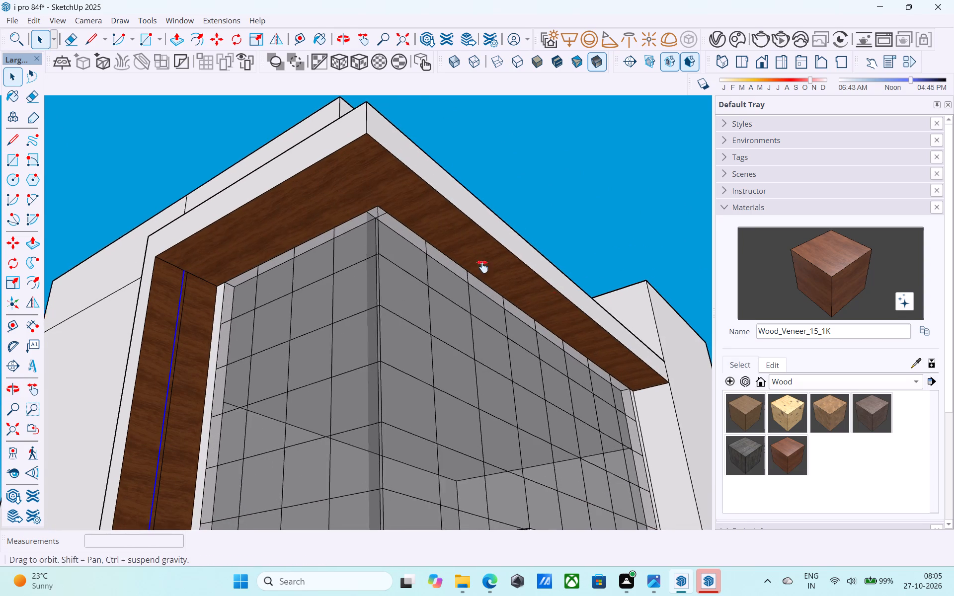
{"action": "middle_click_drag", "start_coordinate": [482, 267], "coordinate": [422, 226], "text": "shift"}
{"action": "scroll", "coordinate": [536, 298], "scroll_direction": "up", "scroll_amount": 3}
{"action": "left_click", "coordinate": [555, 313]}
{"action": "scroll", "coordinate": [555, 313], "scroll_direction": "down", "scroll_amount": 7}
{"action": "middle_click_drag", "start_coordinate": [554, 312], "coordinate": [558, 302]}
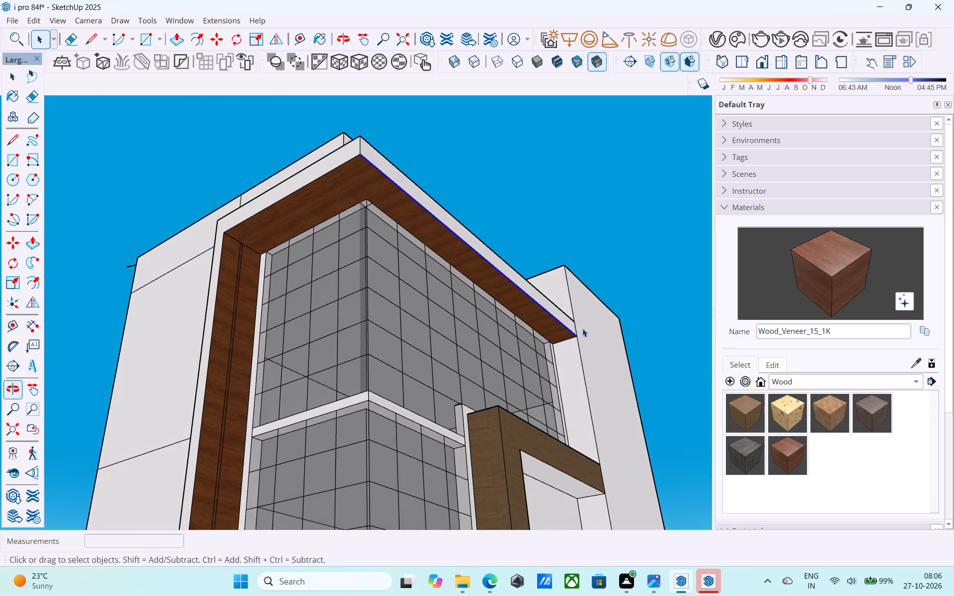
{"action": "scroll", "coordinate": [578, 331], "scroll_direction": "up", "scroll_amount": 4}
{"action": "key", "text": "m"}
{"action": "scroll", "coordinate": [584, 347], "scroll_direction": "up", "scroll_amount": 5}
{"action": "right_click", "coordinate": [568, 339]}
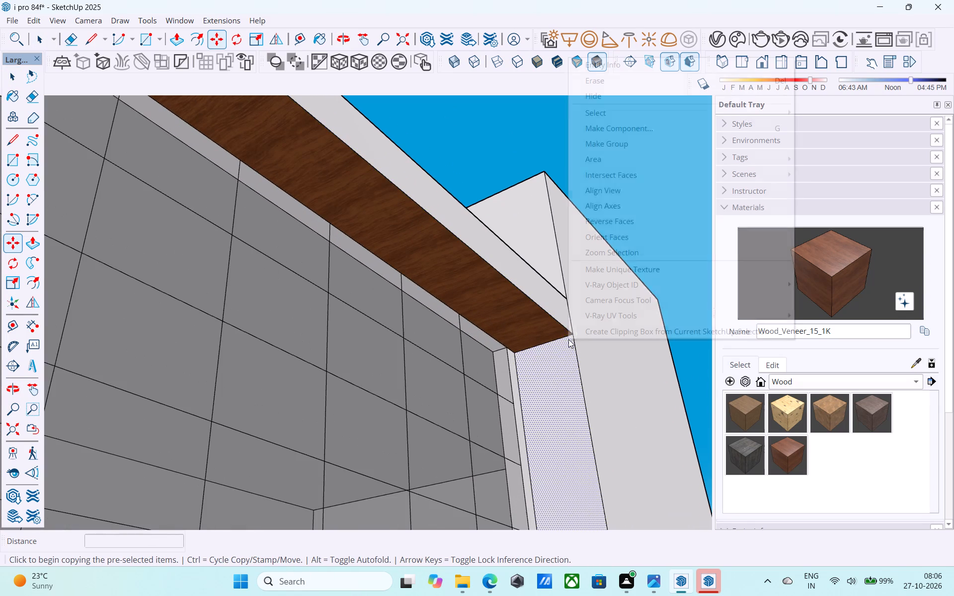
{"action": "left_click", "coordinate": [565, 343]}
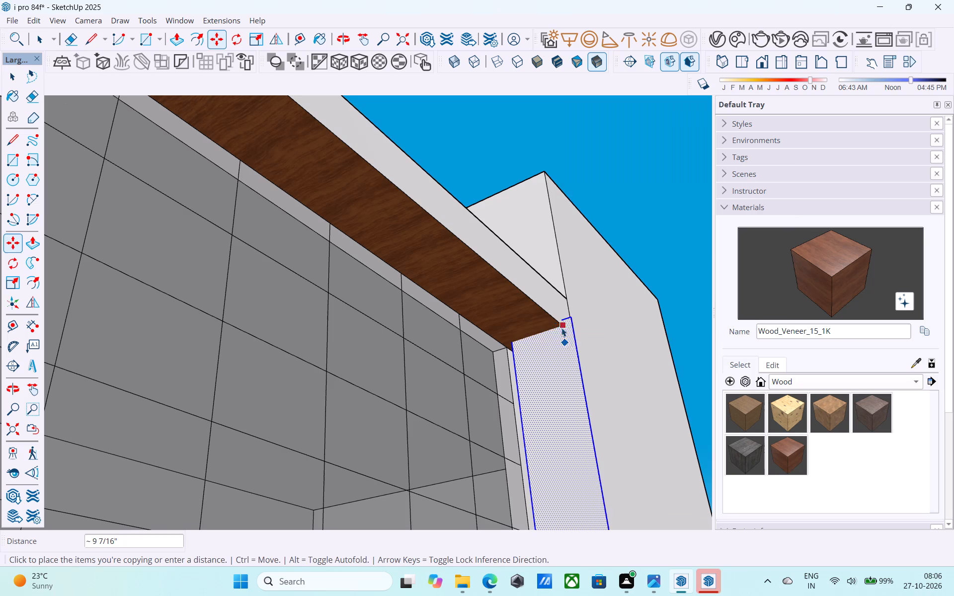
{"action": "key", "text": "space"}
Copy the long outer edge of the canopy soffit across to the middle of its wood face.
{"action": "left_click", "coordinate": [562, 327]}
{"action": "key", "text": "m"}
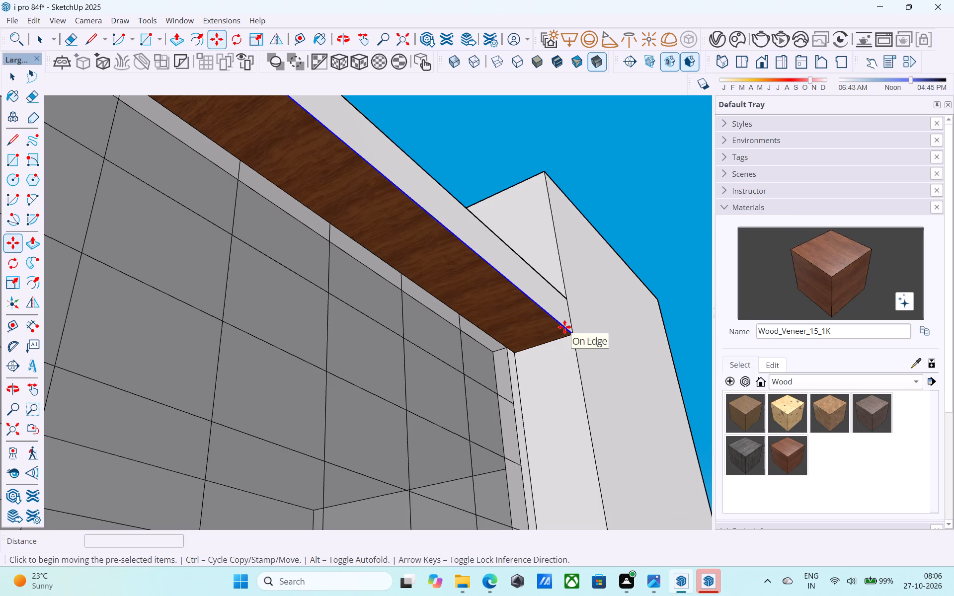
{"action": "left_click", "coordinate": [571, 336]}
{"action": "left_click", "coordinate": [546, 341]}
Copy the soffit's new centre line 2" toward its outer edge to outline a narrow strip.
{"action": "scroll", "coordinate": [549, 341], "scroll_direction": "up", "scroll_amount": 1}
{"action": "scroll", "coordinate": [549, 341], "scroll_direction": "down", "scroll_amount": 11}
{"action": "middle_click", "coordinate": [551, 340]}
{"action": "scroll", "coordinate": [543, 337], "scroll_direction": "up", "scroll_amount": 6}
{"action": "scroll", "coordinate": [543, 337], "scroll_direction": "down", "scroll_amount": 6}
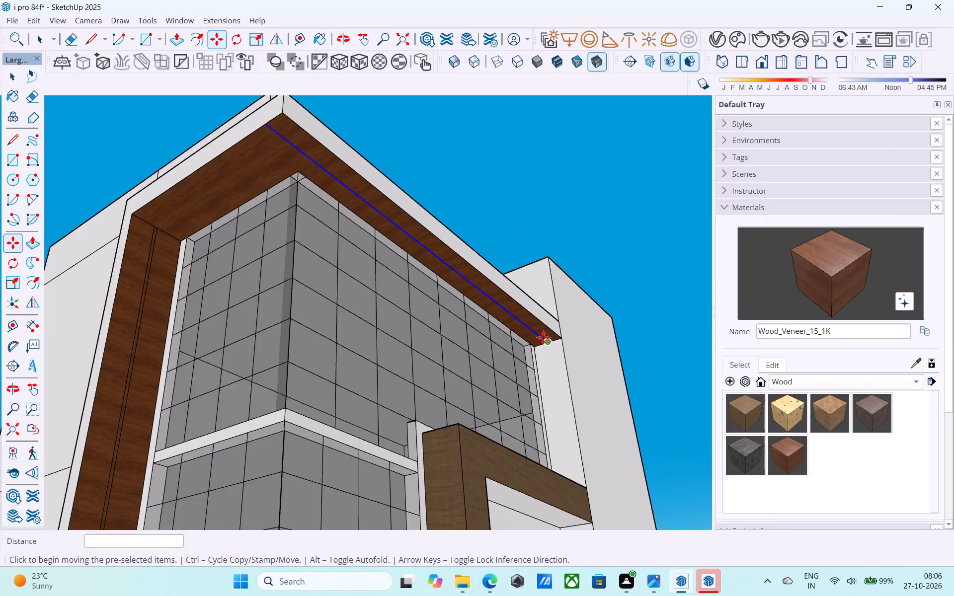
{"action": "scroll", "coordinate": [539, 337], "scroll_direction": "up", "scroll_amount": 8}
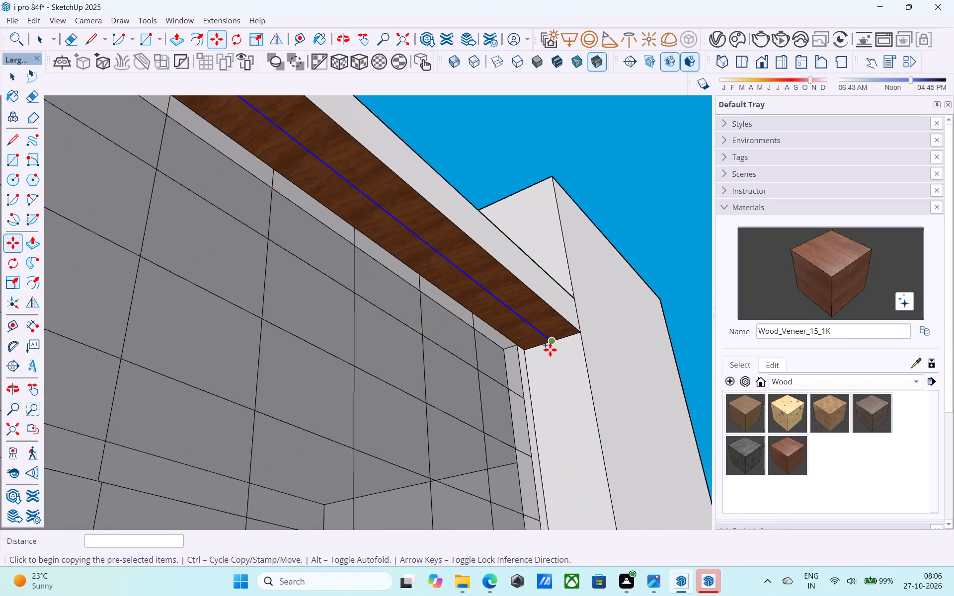
{"action": "scroll", "coordinate": [550, 350], "scroll_direction": "up", "scroll_amount": 2}
{"action": "left_click", "coordinate": [551, 343]}
{"action": "left_click", "coordinate": [561, 337]}
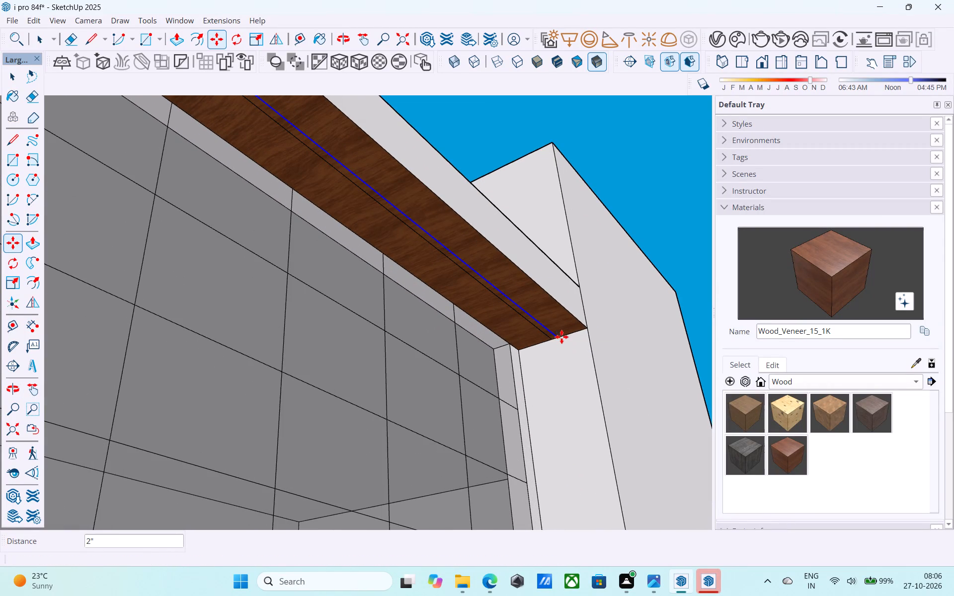
Draw two parallel lines, 9' 6" and 9' 8" long, across the short soffit from the pillar strip to the long soffit's strip lines.
{"action": "scroll", "coordinate": [590, 342], "scroll_direction": "down", "scroll_amount": 10}
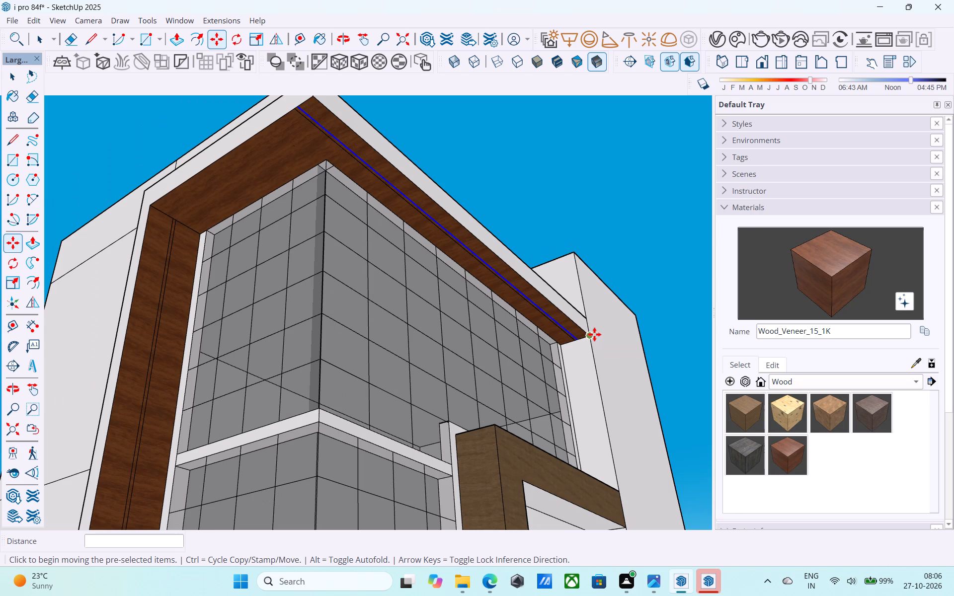
{"action": "scroll", "coordinate": [592, 324], "scroll_direction": "down", "scroll_amount": 2}
{"action": "middle_click_drag", "start_coordinate": [592, 324], "coordinate": [518, 341]}
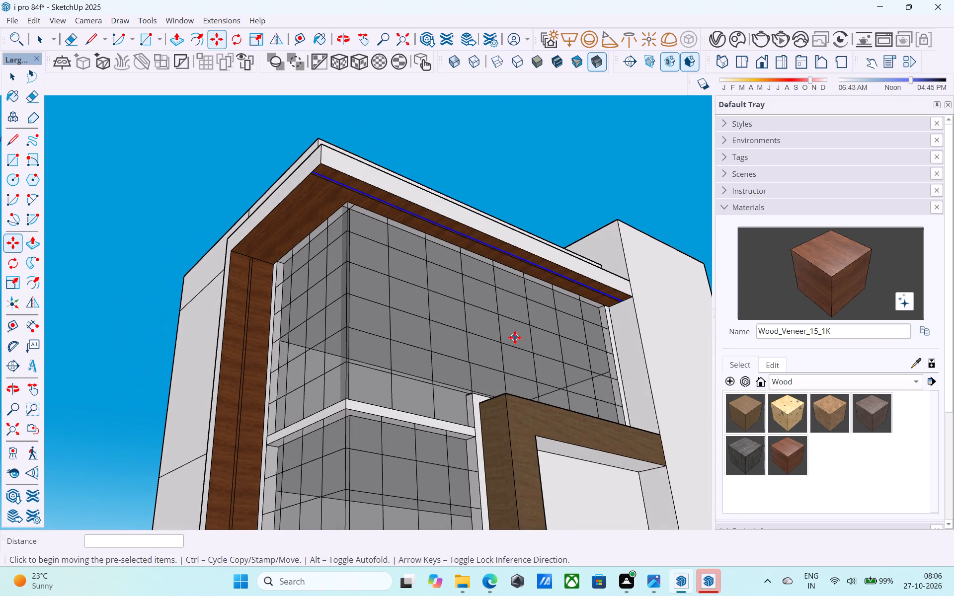
{"action": "key", "text": "l"}
{"action": "scroll", "coordinate": [258, 257], "scroll_direction": "up", "scroll_amount": 12}
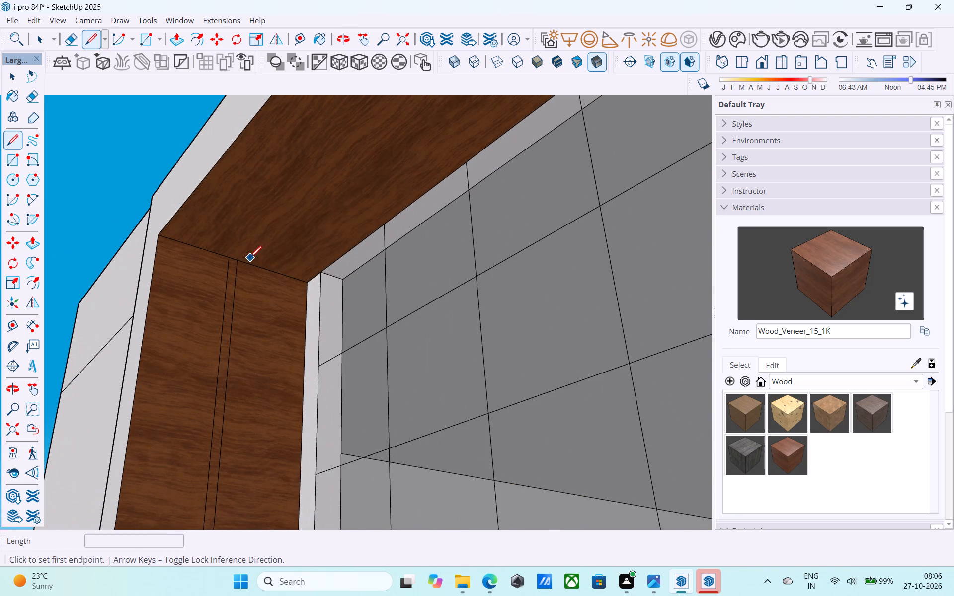
{"action": "left_click", "coordinate": [242, 259]}
{"action": "scroll", "coordinate": [245, 260], "scroll_direction": "down", "scroll_amount": 4}
{"action": "scroll", "coordinate": [288, 240], "scroll_direction": "down", "scroll_amount": 7}
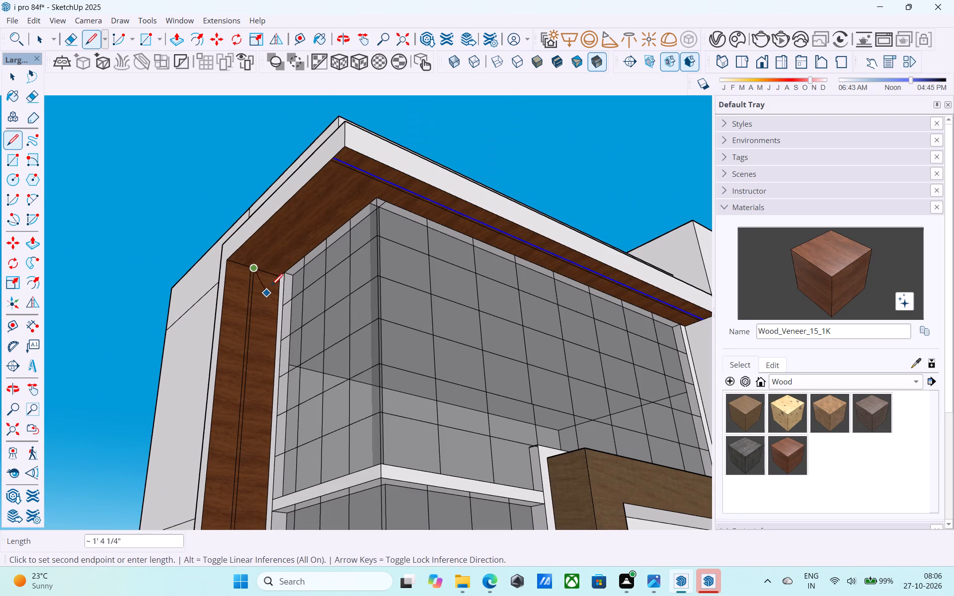
{"action": "scroll", "coordinate": [355, 177], "scroll_direction": "up", "scroll_amount": 7}
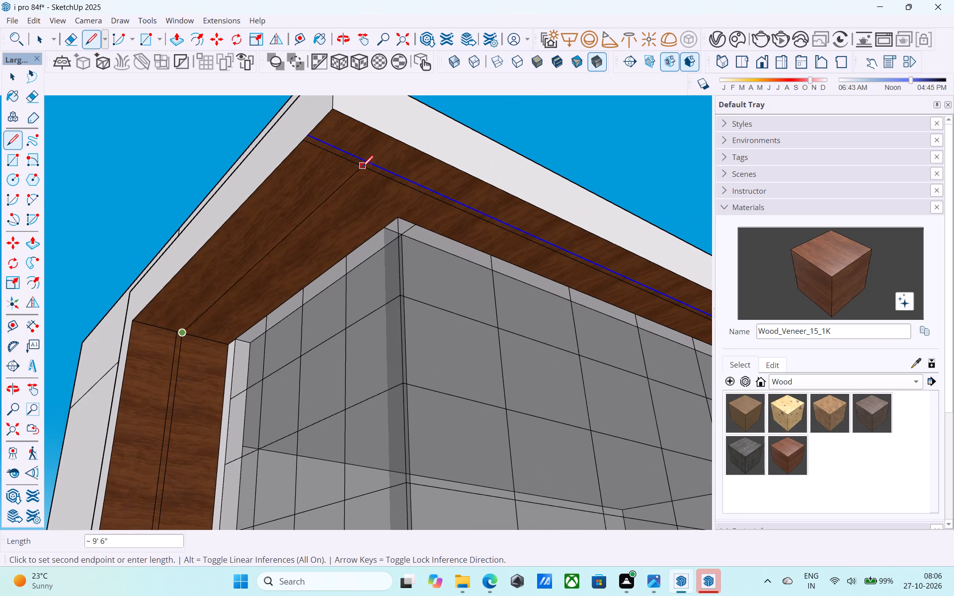
{"action": "left_click", "coordinate": [364, 167]}
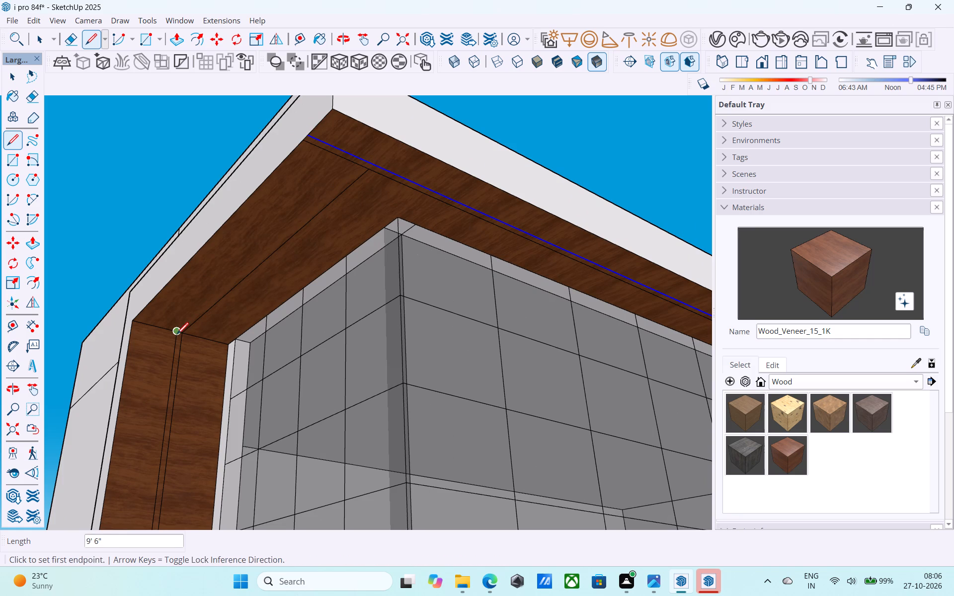
{"action": "left_click", "coordinate": [175, 334]}
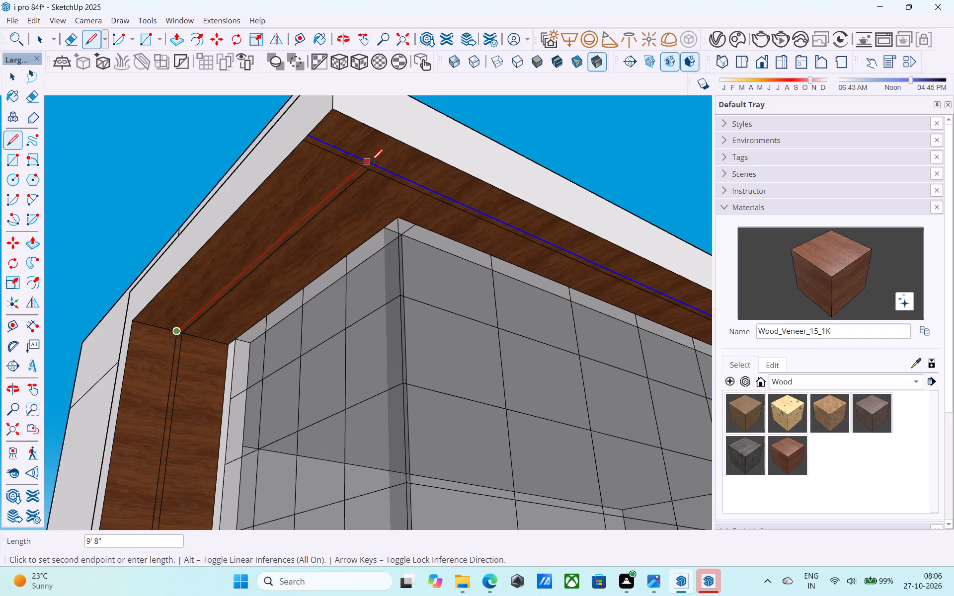
{"action": "left_click", "coordinate": [371, 162]}
Erase the strip line ends that run past the strip's corner to the soffit's outer edge.
{"action": "key", "text": "e"}
{"action": "left_click_drag", "start_coordinate": [340, 144], "coordinate": [314, 173]}
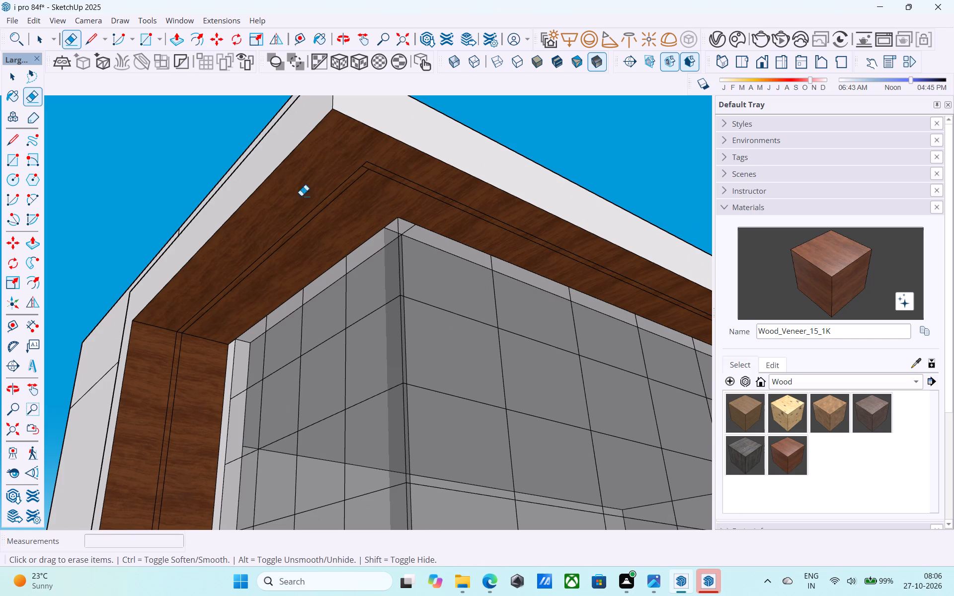
{"action": "scroll", "coordinate": [354, 189], "scroll_direction": "up", "scroll_amount": 10}
{"action": "left_click", "coordinate": [377, 138]}
Examine the continuous strip on the soffit and pillar, together with the canopy and upper facade, from several angles.
{"action": "middle_click_drag", "start_coordinate": [381, 135], "coordinate": [146, 385]}
{"action": "scroll", "coordinate": [381, 135], "scroll_direction": "down", "scroll_amount": 5}
{"action": "middle_click_drag", "start_coordinate": [161, 362], "coordinate": [334, 193]}
{"action": "scroll", "coordinate": [337, 192], "scroll_direction": "down", "scroll_amount": 9}
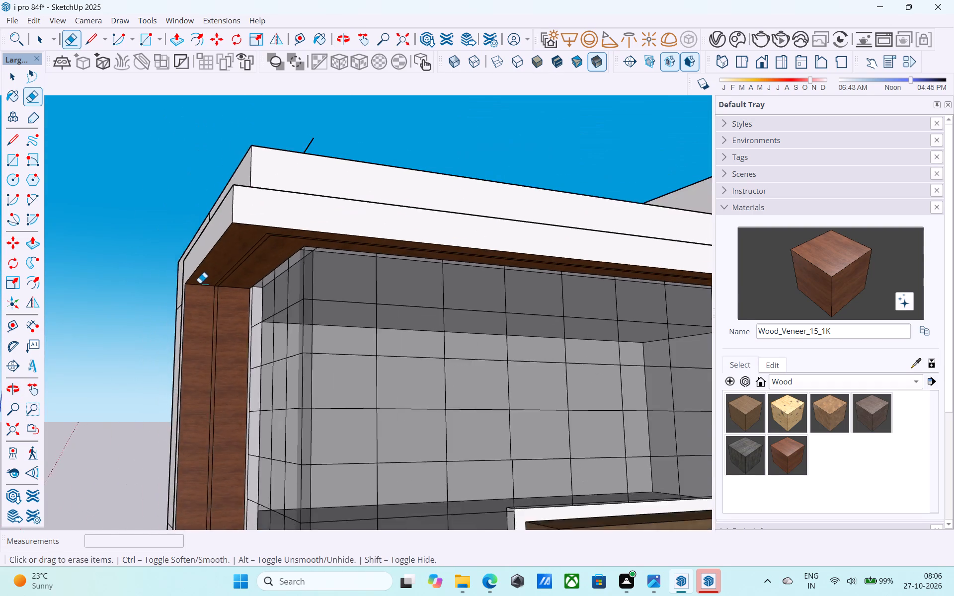
{"action": "scroll", "coordinate": [200, 283], "scroll_direction": "down", "scroll_amount": 5}
{"action": "scroll", "coordinate": [199, 282], "scroll_direction": "up", "scroll_amount": 1}
{"action": "scroll", "coordinate": [198, 282], "scroll_direction": "down", "scroll_amount": 3}
{"action": "middle_click_drag", "start_coordinate": [225, 425], "coordinate": [278, 386]}
{"action": "scroll", "coordinate": [316, 310], "scroll_direction": "down", "scroll_amount": 5}
{"action": "middle_click_drag", "start_coordinate": [309, 317], "coordinate": [402, 198]}
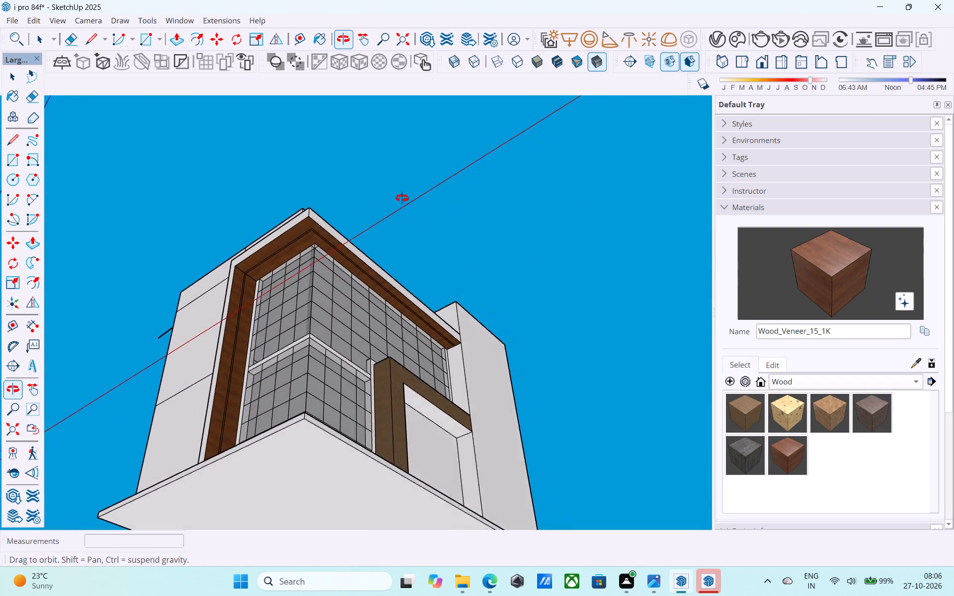
{"action": "middle_click_drag", "start_coordinate": [402, 198], "coordinate": [458, 189]}
{"action": "scroll", "coordinate": [381, 274], "scroll_direction": "up", "scroll_amount": 6}
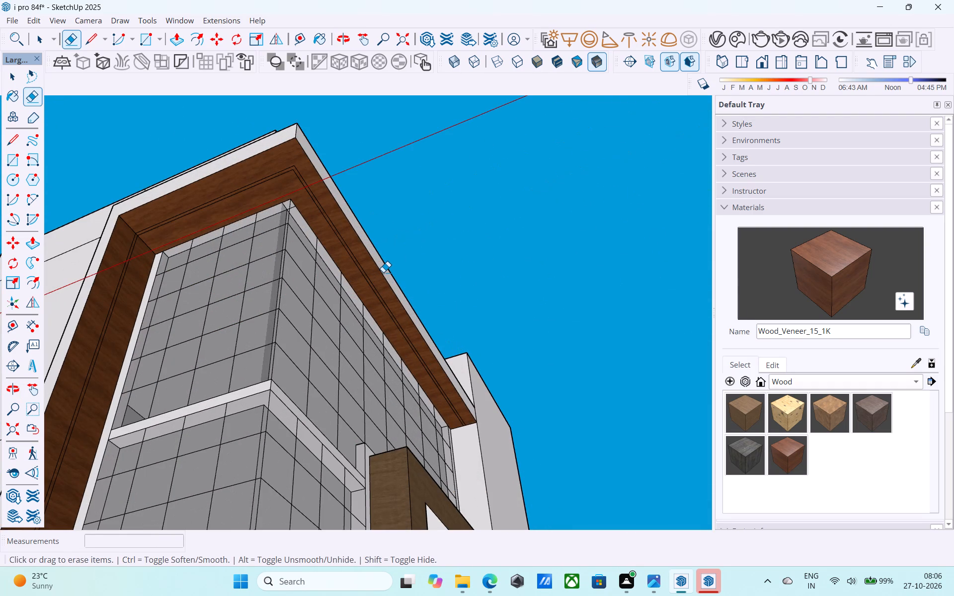
{"action": "scroll", "coordinate": [389, 263], "scroll_direction": "down", "scroll_amount": 6}
{"action": "middle_click_drag", "start_coordinate": [385, 264], "coordinate": [279, 468]}
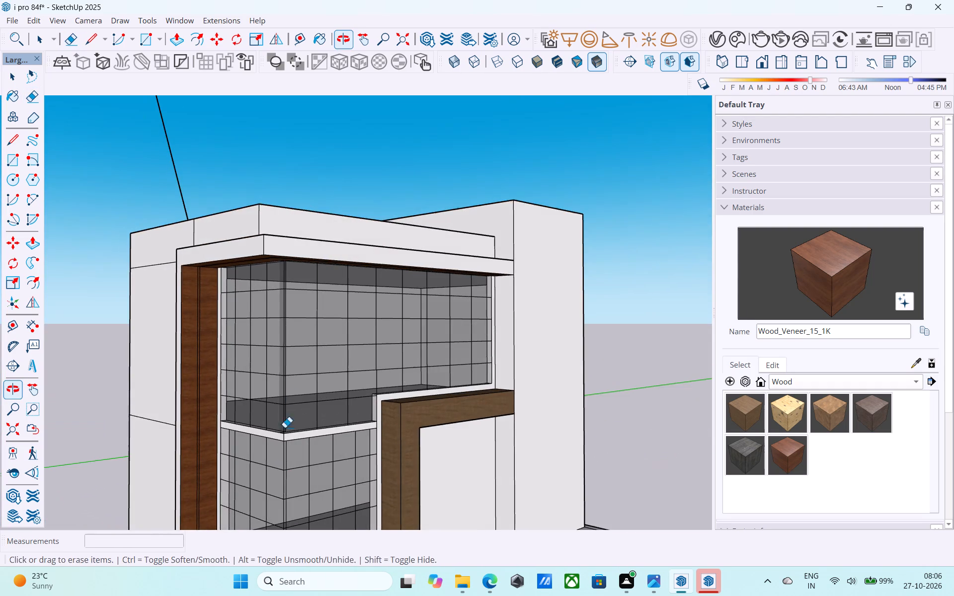
{"action": "middle_click_drag", "start_coordinate": [393, 313], "coordinate": [477, 246]}
{"action": "key", "text": "space"}
{"action": "middle_click_drag", "start_coordinate": [505, 292], "coordinate": [501, 291]}
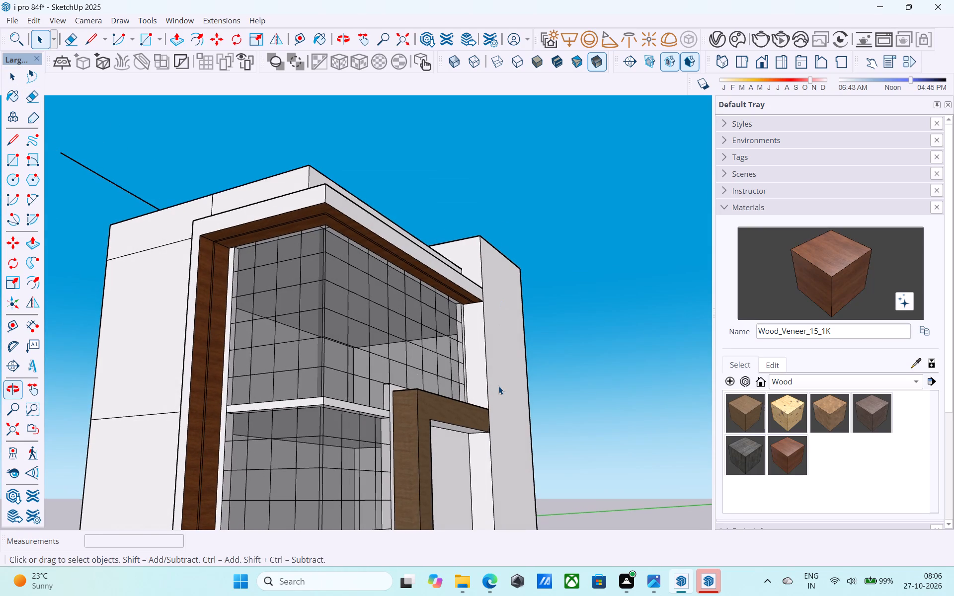
Erase the seam between the canopy fascia and the tall side wall's front face, undoing the extra erasure at the portal.
{"action": "middle_click_drag", "start_coordinate": [484, 314], "coordinate": [375, 390]}
{"action": "key", "text": "e"}
{"action": "scroll", "coordinate": [506, 257], "scroll_direction": "up", "scroll_amount": 3}
{"action": "left_click_drag", "start_coordinate": [526, 268], "coordinate": [535, 273]}
{"action": "left_click", "coordinate": [532, 459]}
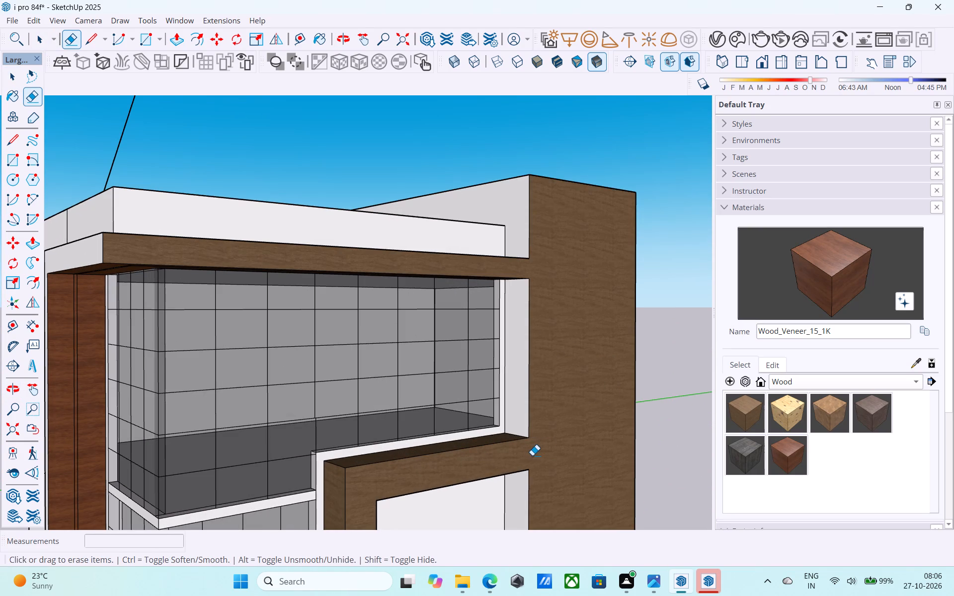
{"action": "key", "text": "ctrl+z"}
Push/Pull the merged front face of the canopy fascia and tall side wall outward 1'.
{"action": "key", "text": "space"}
{"action": "left_click", "coordinate": [549, 451]}
{"action": "key", "text": "p"}
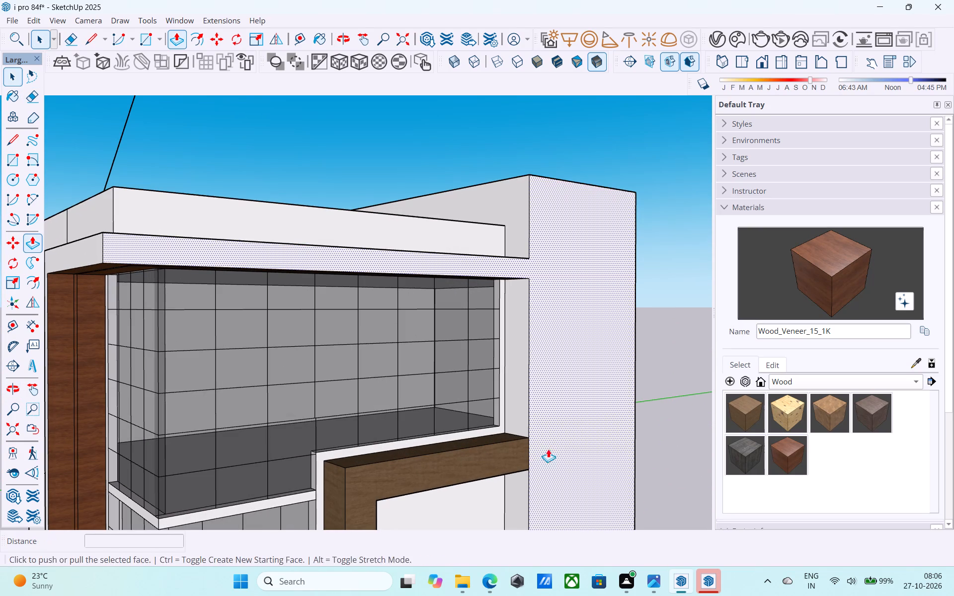
{"action": "left_click", "coordinate": [548, 448]}
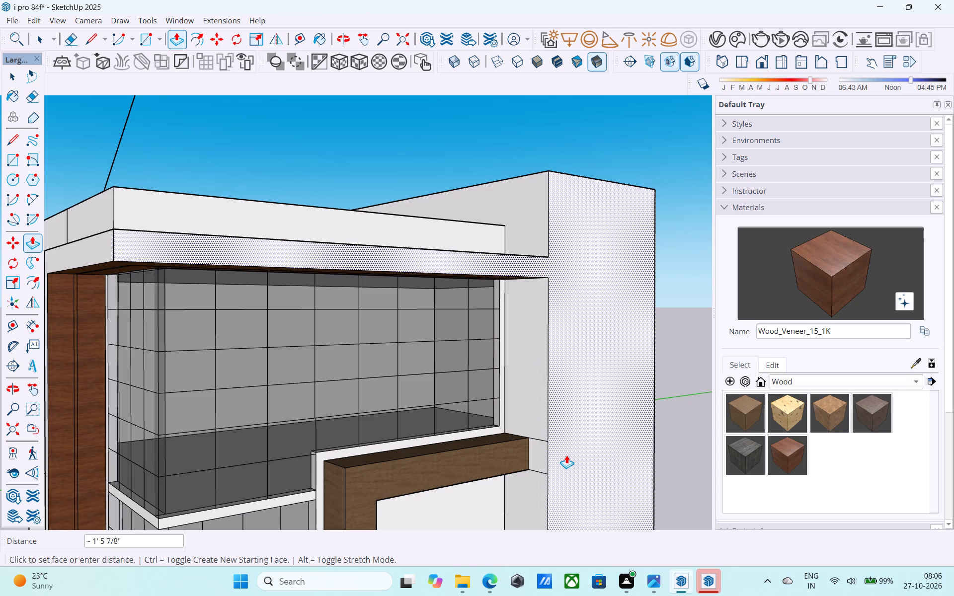
{"action": "type", "text": "1'"}
{"action": "key", "text": "Return"}
Examine the extended canopy, its wood soffit and the side wall from below and from the front.
{"action": "scroll", "coordinate": [574, 461], "scroll_direction": "down", "scroll_amount": 3}
{"action": "middle_click_drag", "start_coordinate": [574, 461], "coordinate": [642, 328]}
{"action": "scroll", "coordinate": [570, 417], "scroll_direction": "down", "scroll_amount": 4}
{"action": "middle_click_drag", "start_coordinate": [518, 412], "coordinate": [487, 309]}
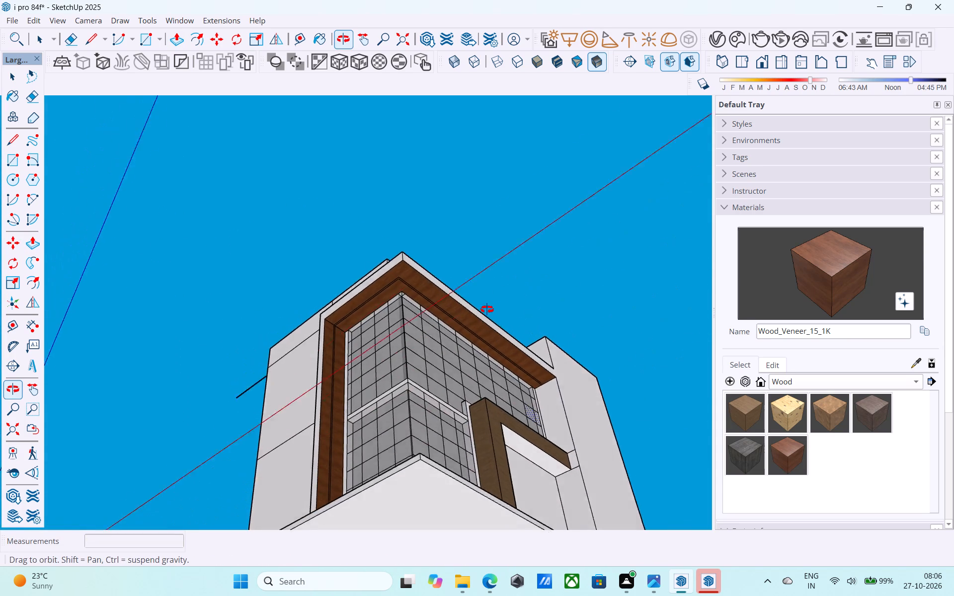
{"action": "middle_click_drag", "start_coordinate": [487, 309], "coordinate": [488, 288]}
{"action": "scroll", "coordinate": [472, 318], "scroll_direction": "up", "scroll_amount": 4}
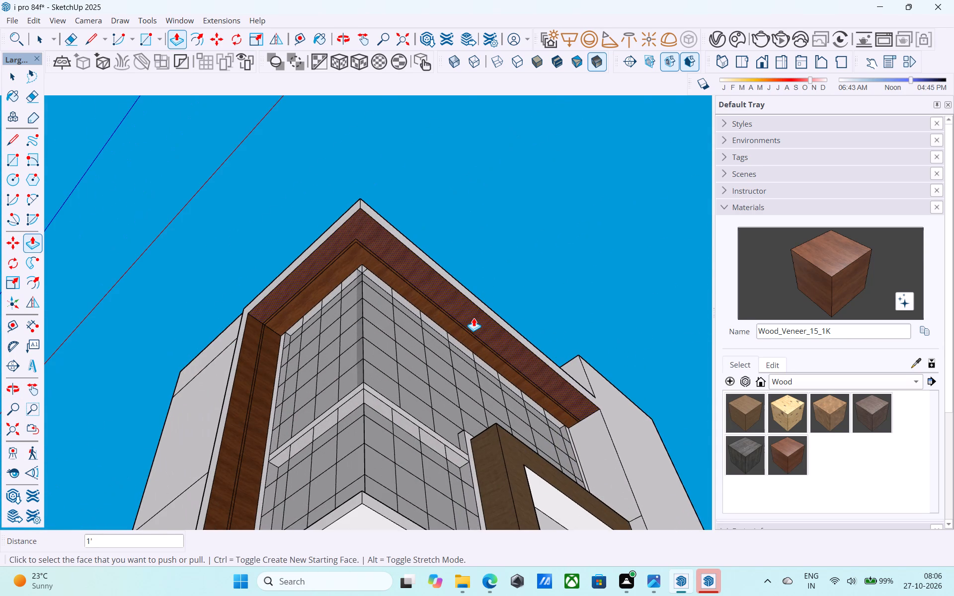
{"action": "middle_click_drag", "start_coordinate": [344, 353], "coordinate": [344, 309]}
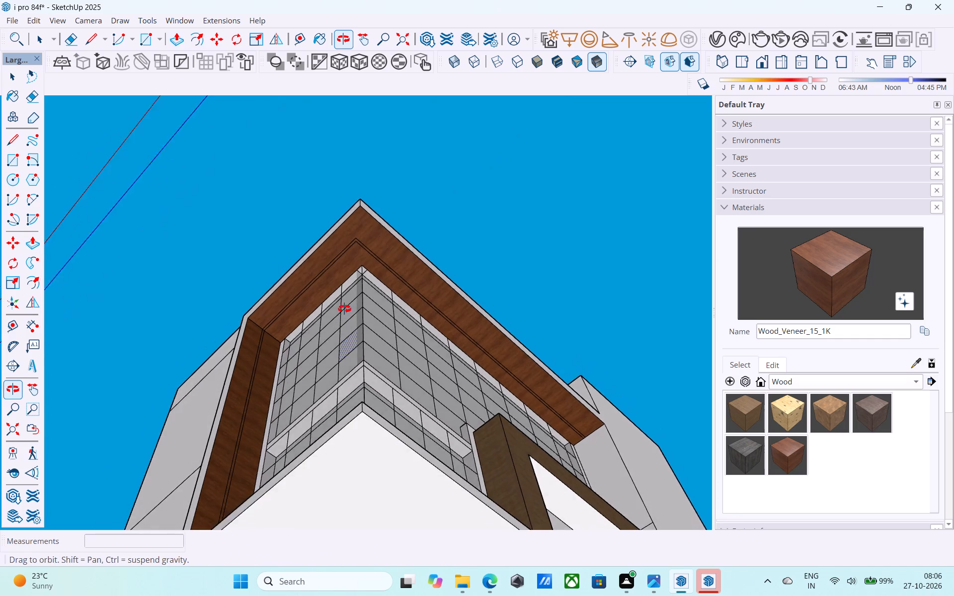
{"action": "middle_click_drag", "start_coordinate": [344, 309], "coordinate": [372, 493]}
{"action": "scroll", "coordinate": [362, 406], "scroll_direction": "down", "scroll_amount": 10}
{"action": "middle_click_drag", "start_coordinate": [384, 432], "coordinate": [289, 549]}
Push/Pull the wood portal's front face outward 1' to align with the tall side wall's front.
{"action": "scroll", "coordinate": [470, 390], "scroll_direction": "up", "scroll_amount": 4}
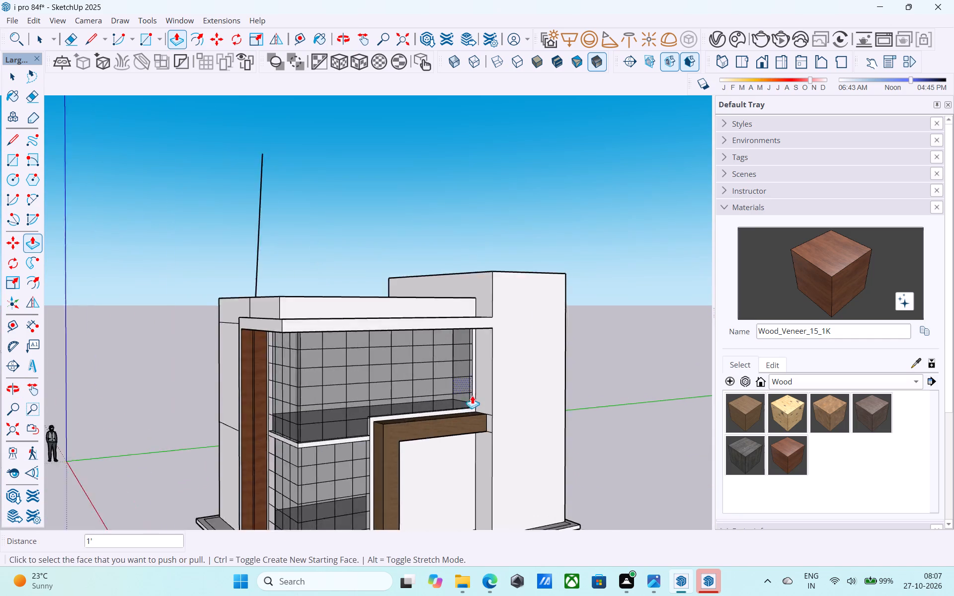
{"action": "scroll", "coordinate": [472, 395], "scroll_direction": "up", "scroll_amount": 4}
{"action": "key", "text": "space"}
{"action": "left_click", "coordinate": [465, 419]}
{"action": "left_click", "coordinate": [463, 430]}
{"action": "key", "text": "p"}
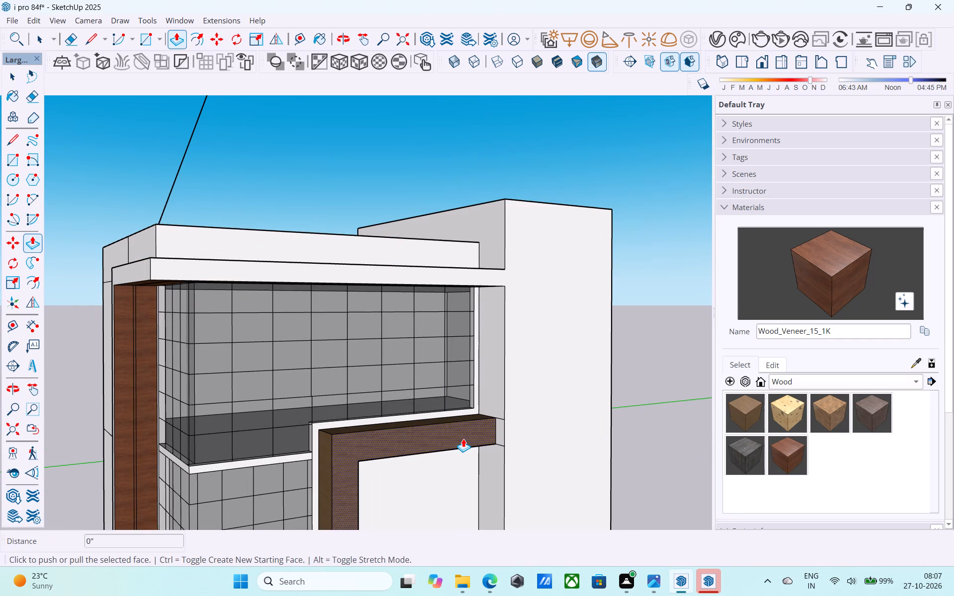
{"action": "left_click", "coordinate": [497, 433]}
{"action": "left_click", "coordinate": [509, 434]}
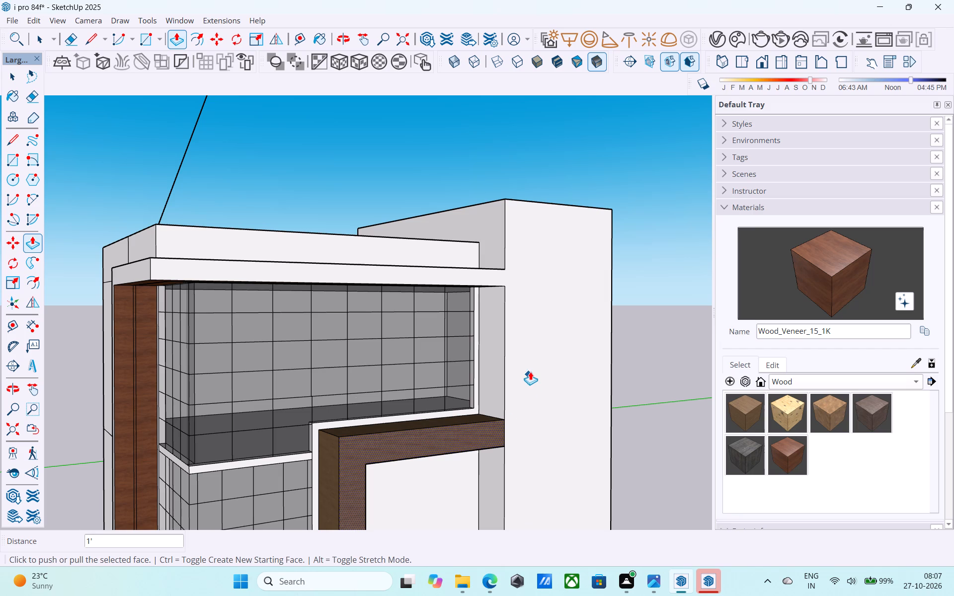
Save the model.
{"action": "scroll", "coordinate": [524, 370], "scroll_direction": "down", "scroll_amount": 7}
{"action": "middle_click_drag", "start_coordinate": [412, 423], "coordinate": [409, 399]}
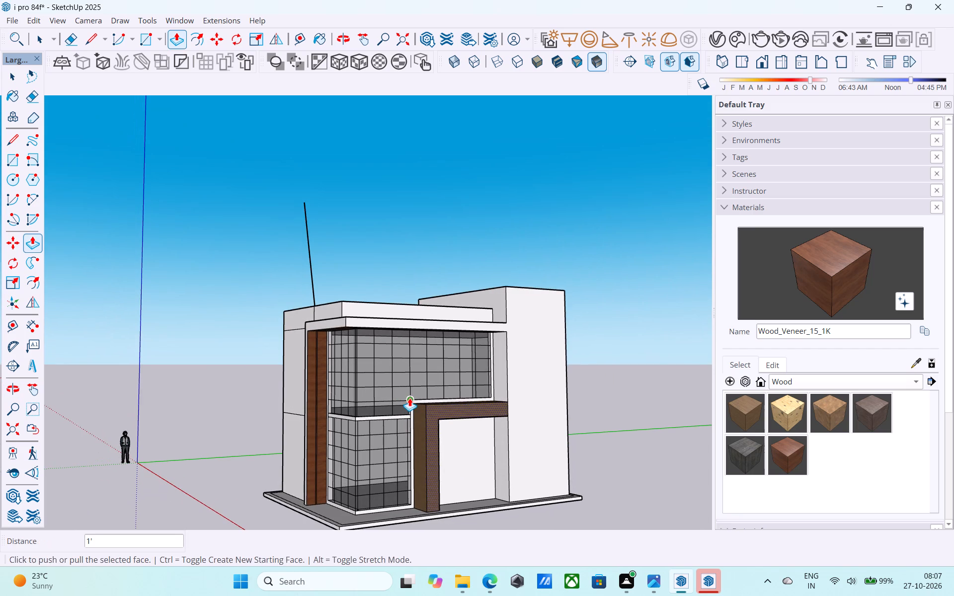
{"action": "key", "text": "space"}
{"action": "scroll", "coordinate": [409, 398], "scroll_direction": "up", "scroll_amount": 1, "text": "ctrl"}
{"action": "key", "text": "ctrl+s"}
Examine the whole building, canopy soffit strip, corner glazing and portal from several angles.
{"action": "scroll", "coordinate": [410, 397], "scroll_direction": "down", "scroll_amount": 5}
{"action": "middle_click_drag", "start_coordinate": [390, 447], "coordinate": [419, 381]}
{"action": "scroll", "coordinate": [420, 381], "scroll_direction": "up", "scroll_amount": 9}
{"action": "middle_click_drag", "start_coordinate": [422, 380], "coordinate": [478, 383], "text": "shift"}
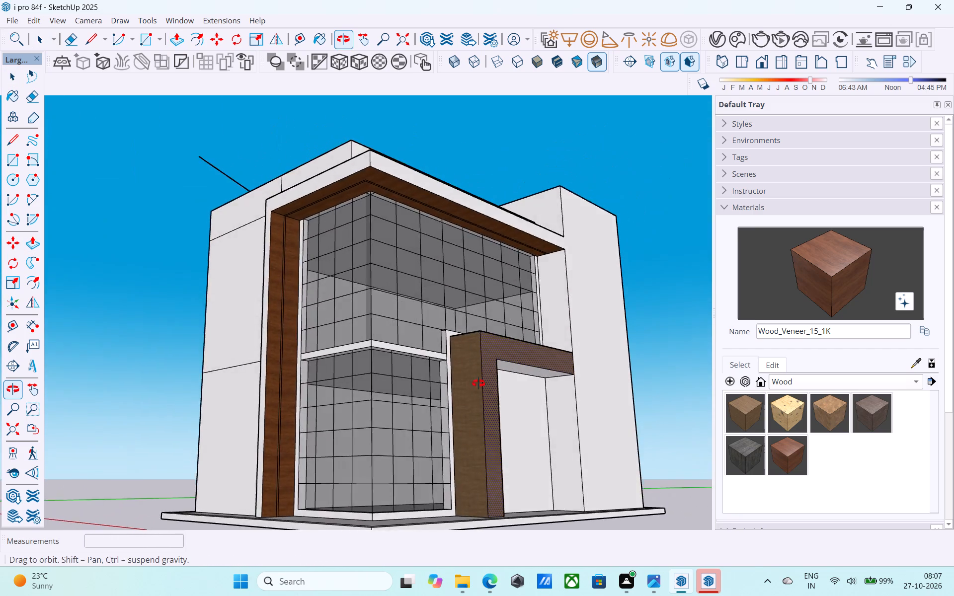
{"action": "middle_click_drag", "start_coordinate": [478, 383], "coordinate": [534, 344], "text": "shift"}
{"action": "middle_click_drag", "start_coordinate": [488, 323], "coordinate": [476, 358], "text": "shift"}
{"action": "scroll", "coordinate": [372, 286], "scroll_direction": "up", "scroll_amount": 7}
{"action": "middle_click_drag", "start_coordinate": [372, 278], "coordinate": [501, 328]}
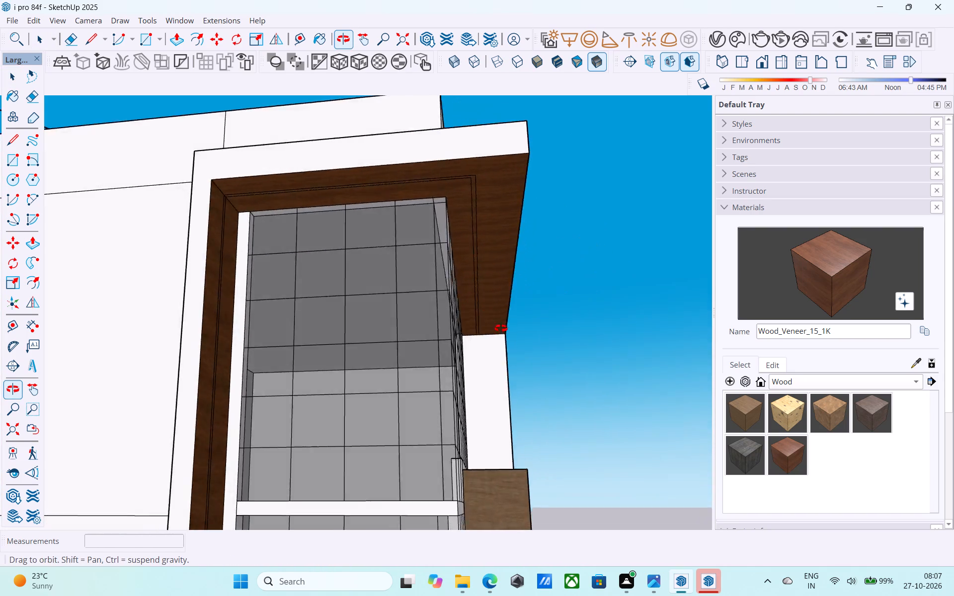
{"action": "middle_click_drag", "start_coordinate": [501, 328], "coordinate": [354, 309]}
{"action": "middle_click_drag", "start_coordinate": [364, 381], "coordinate": [378, 321], "text": "shift"}
{"action": "scroll", "coordinate": [378, 321], "scroll_direction": "up", "scroll_amount": 1, "text": "shift"}
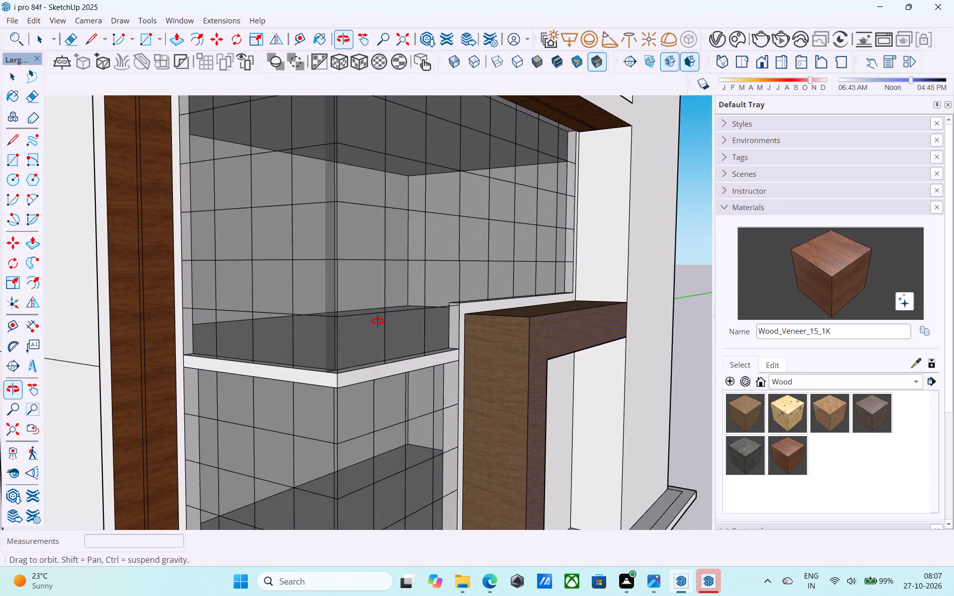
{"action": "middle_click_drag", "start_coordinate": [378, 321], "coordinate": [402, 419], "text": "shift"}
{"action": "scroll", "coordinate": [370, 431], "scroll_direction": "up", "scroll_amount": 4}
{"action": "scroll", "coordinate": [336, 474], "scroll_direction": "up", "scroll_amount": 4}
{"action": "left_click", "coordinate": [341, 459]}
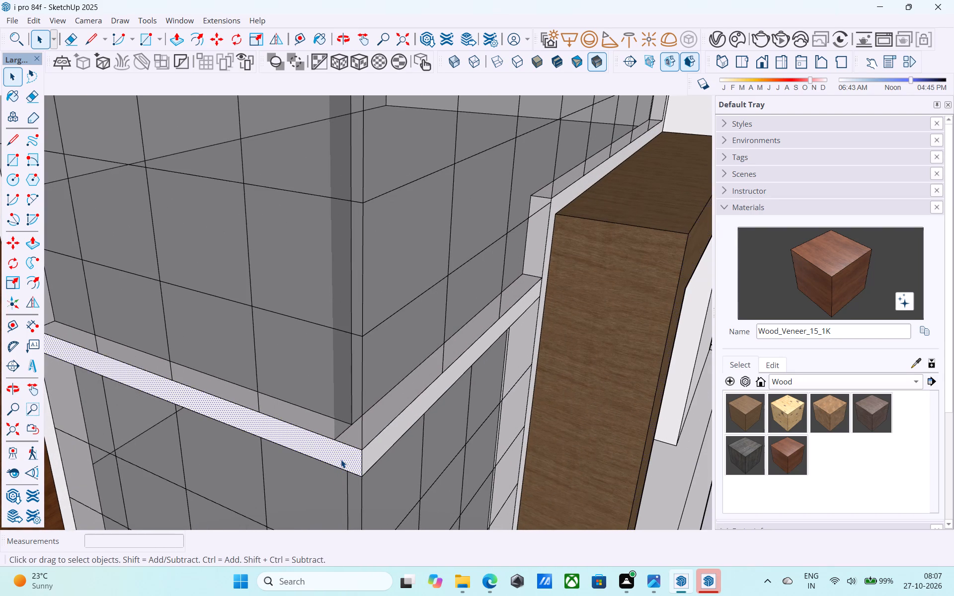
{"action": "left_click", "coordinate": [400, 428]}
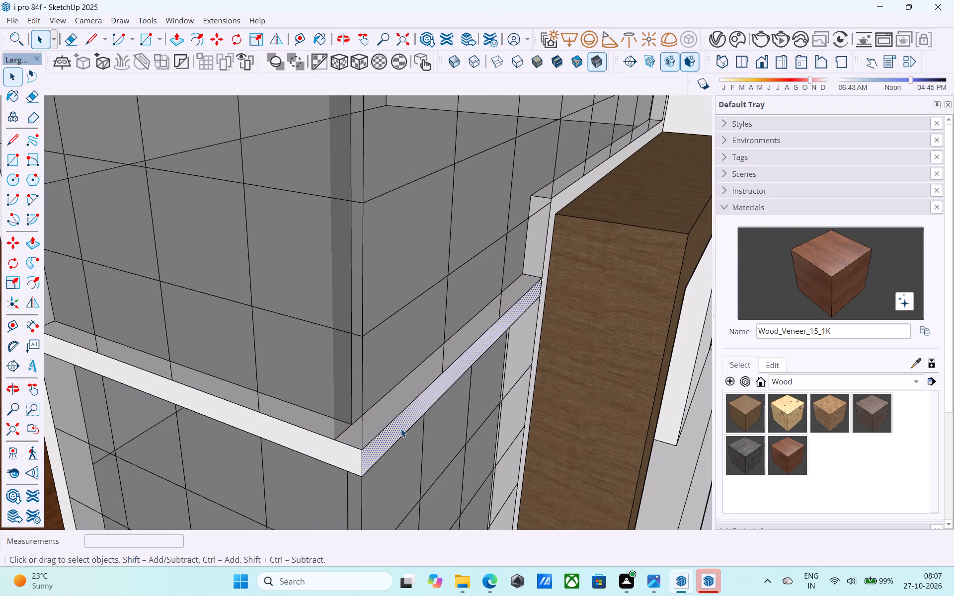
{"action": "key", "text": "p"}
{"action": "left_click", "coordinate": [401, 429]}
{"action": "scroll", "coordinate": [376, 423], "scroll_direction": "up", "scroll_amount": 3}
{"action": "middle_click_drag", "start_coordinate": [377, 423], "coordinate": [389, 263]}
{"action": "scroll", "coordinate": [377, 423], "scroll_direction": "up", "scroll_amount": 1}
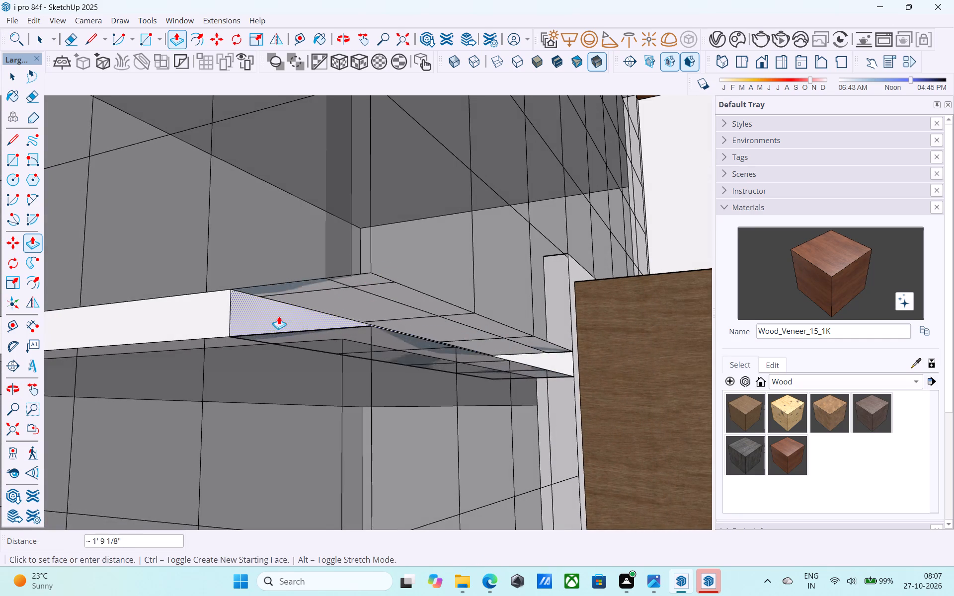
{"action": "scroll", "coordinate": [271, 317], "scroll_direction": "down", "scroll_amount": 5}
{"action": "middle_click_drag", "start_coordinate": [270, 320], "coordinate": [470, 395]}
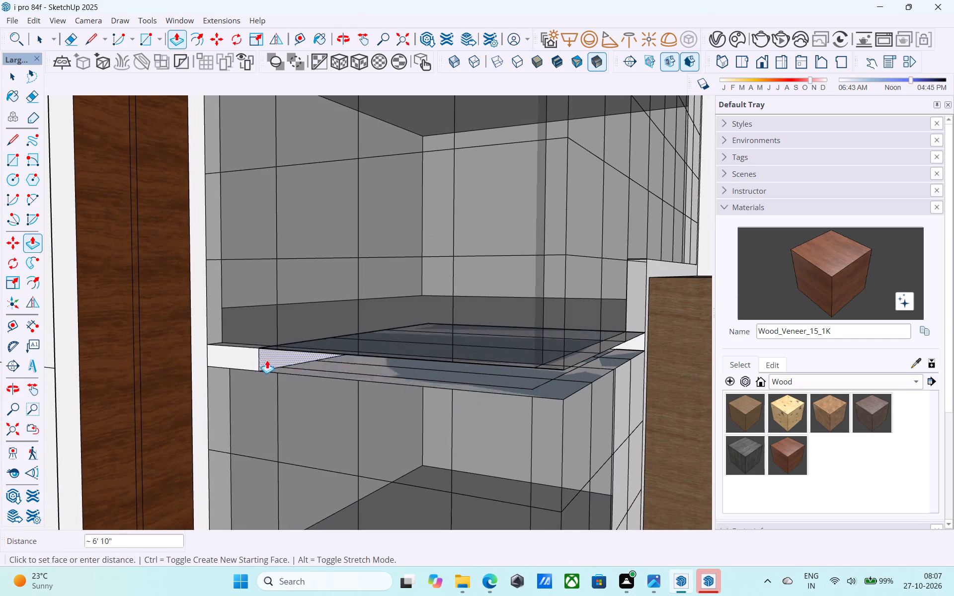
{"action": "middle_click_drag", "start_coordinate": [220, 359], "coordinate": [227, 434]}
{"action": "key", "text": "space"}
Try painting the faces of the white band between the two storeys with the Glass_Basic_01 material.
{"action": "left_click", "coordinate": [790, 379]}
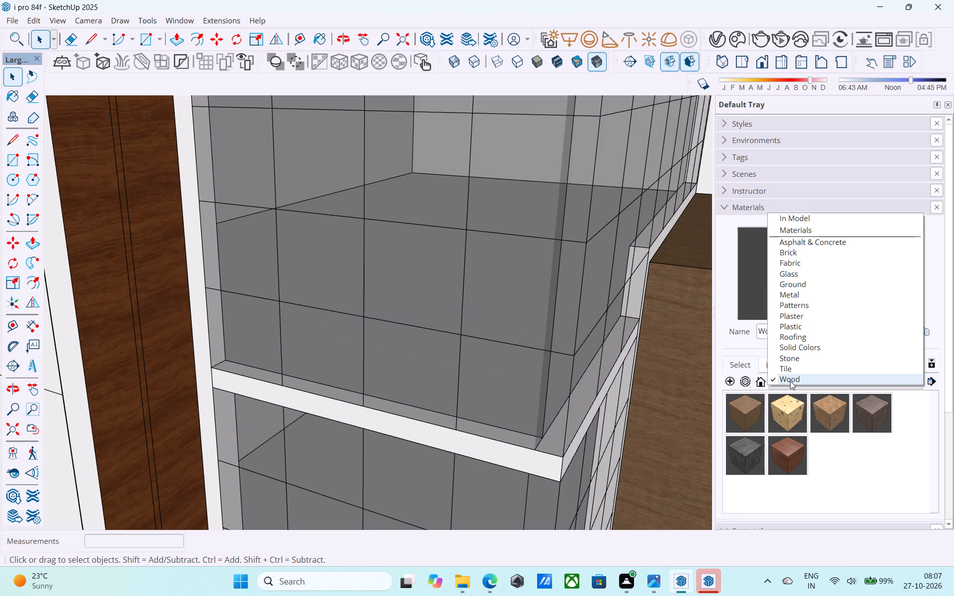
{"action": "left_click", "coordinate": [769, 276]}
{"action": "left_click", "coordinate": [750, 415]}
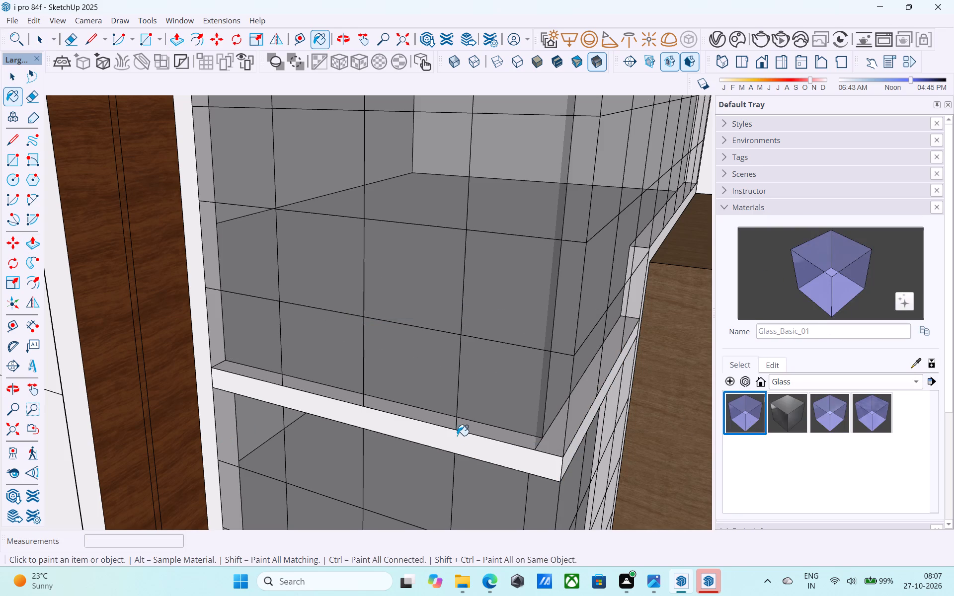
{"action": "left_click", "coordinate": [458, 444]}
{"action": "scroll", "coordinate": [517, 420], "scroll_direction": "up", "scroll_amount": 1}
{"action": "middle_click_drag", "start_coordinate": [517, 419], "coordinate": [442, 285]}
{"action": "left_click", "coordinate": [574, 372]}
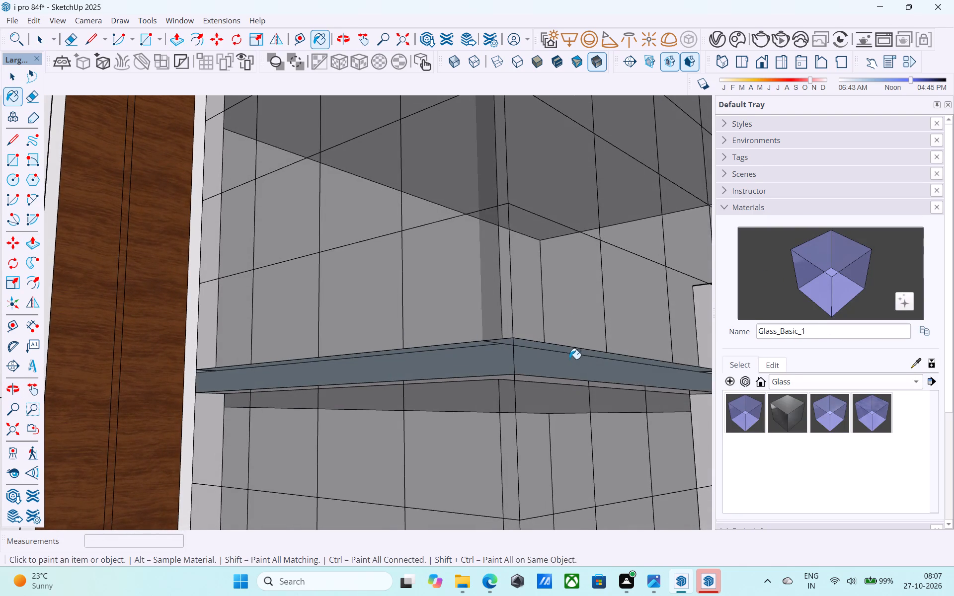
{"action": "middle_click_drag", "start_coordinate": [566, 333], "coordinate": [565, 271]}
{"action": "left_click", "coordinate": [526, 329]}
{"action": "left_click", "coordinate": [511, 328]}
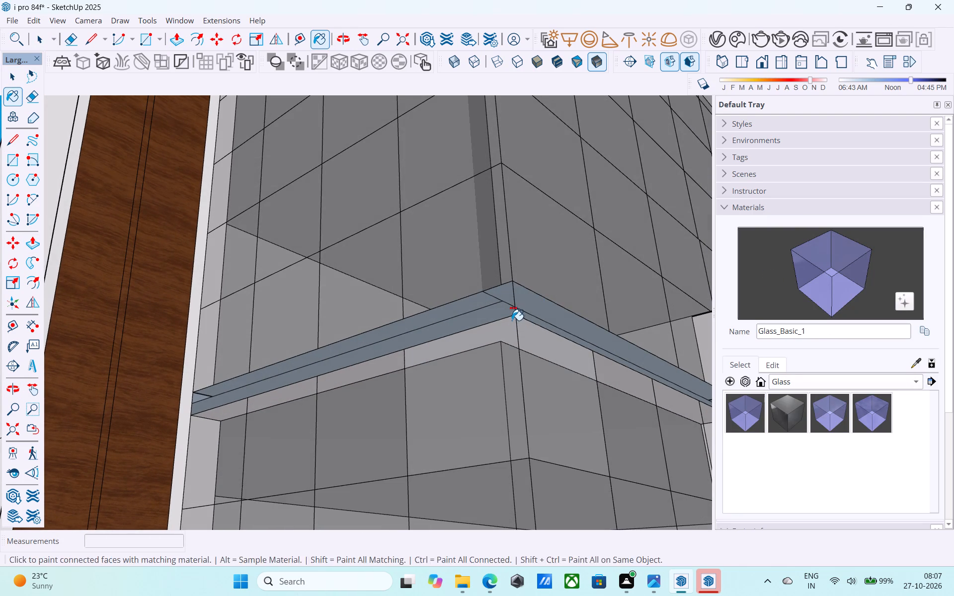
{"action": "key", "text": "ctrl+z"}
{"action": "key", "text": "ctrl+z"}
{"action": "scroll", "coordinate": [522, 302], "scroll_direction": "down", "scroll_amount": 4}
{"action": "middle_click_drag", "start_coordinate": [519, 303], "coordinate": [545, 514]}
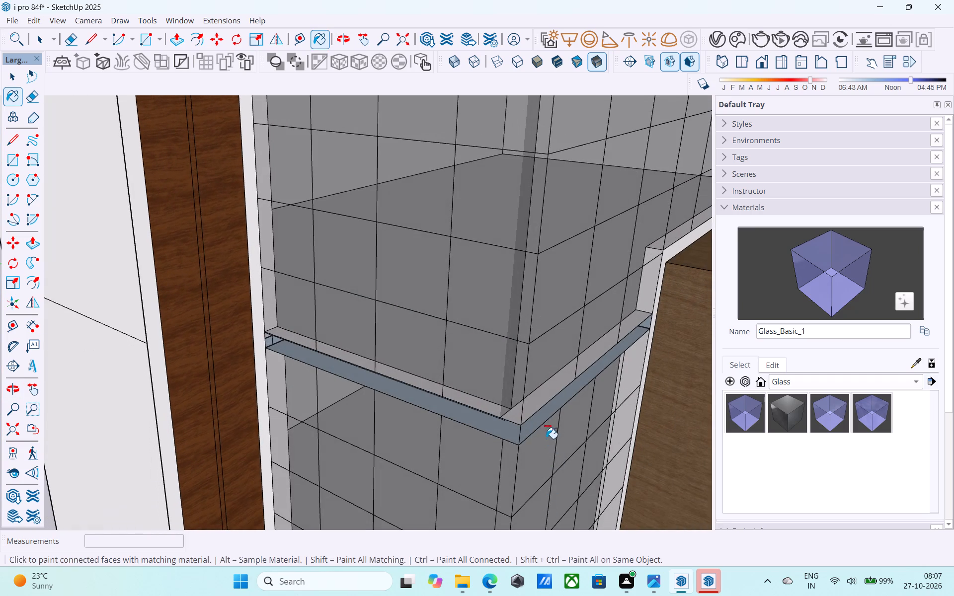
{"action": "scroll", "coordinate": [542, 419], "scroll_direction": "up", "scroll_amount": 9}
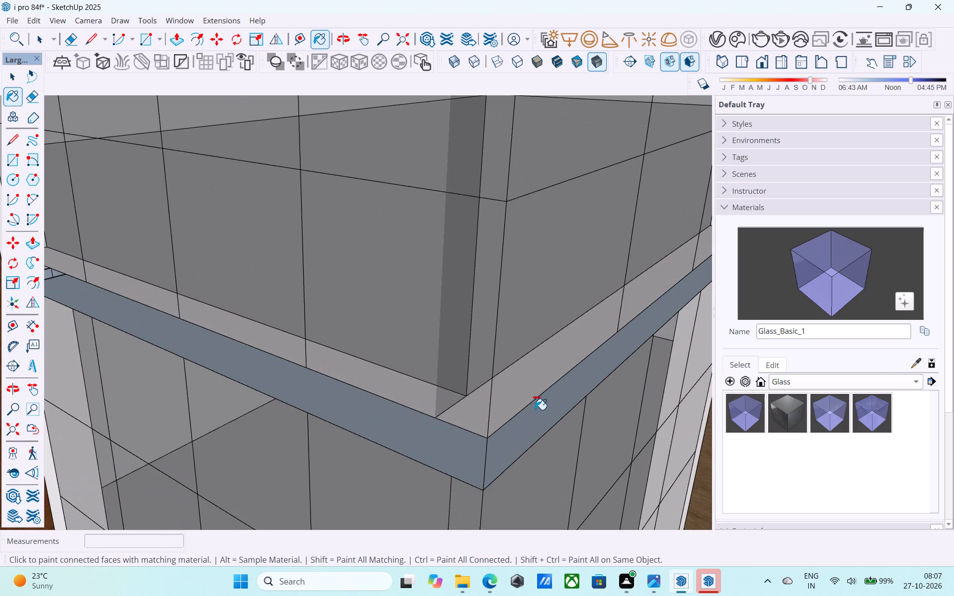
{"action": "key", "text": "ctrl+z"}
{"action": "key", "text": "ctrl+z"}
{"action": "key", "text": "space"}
Push/Pull the top face of the white frame behind the wood portal down 6" to the portal's top.
{"action": "scroll", "coordinate": [536, 401], "scroll_direction": "down", "scroll_amount": 20}
{"action": "scroll", "coordinate": [536, 401], "scroll_direction": "down", "scroll_amount": 4}
{"action": "middle_click_drag", "start_coordinate": [529, 394], "coordinate": [496, 306], "text": "shift"}
{"action": "middle_click_drag", "start_coordinate": [571, 372], "coordinate": [427, 430]}
{"action": "scroll", "coordinate": [559, 400], "scroll_direction": "up", "scroll_amount": 5}
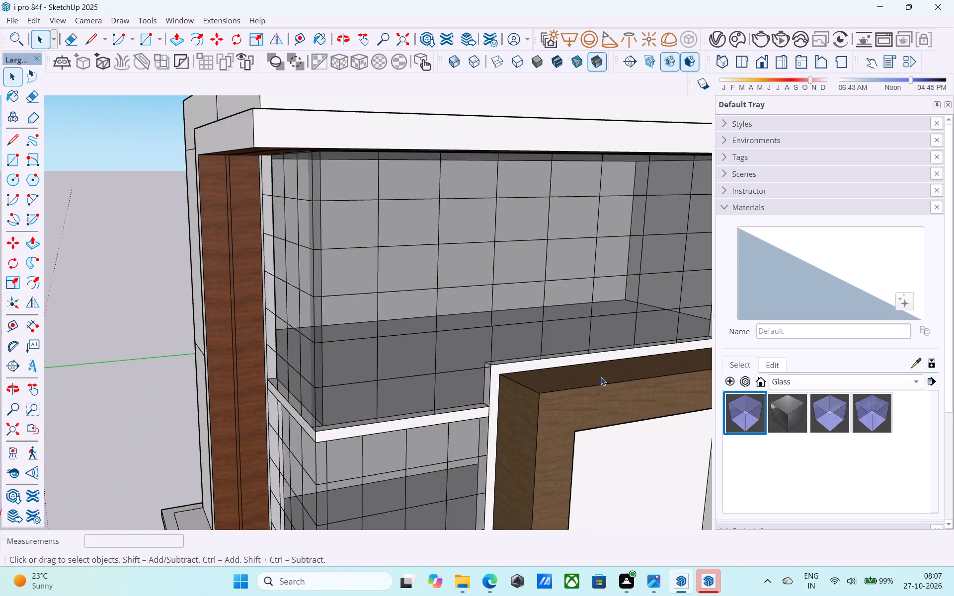
{"action": "scroll", "coordinate": [604, 371], "scroll_direction": "down", "scroll_amount": 5}
{"action": "middle_click_drag", "start_coordinate": [602, 370], "coordinate": [577, 422], "text": "shift"}
{"action": "scroll", "coordinate": [565, 378], "scroll_direction": "up", "scroll_amount": 11}
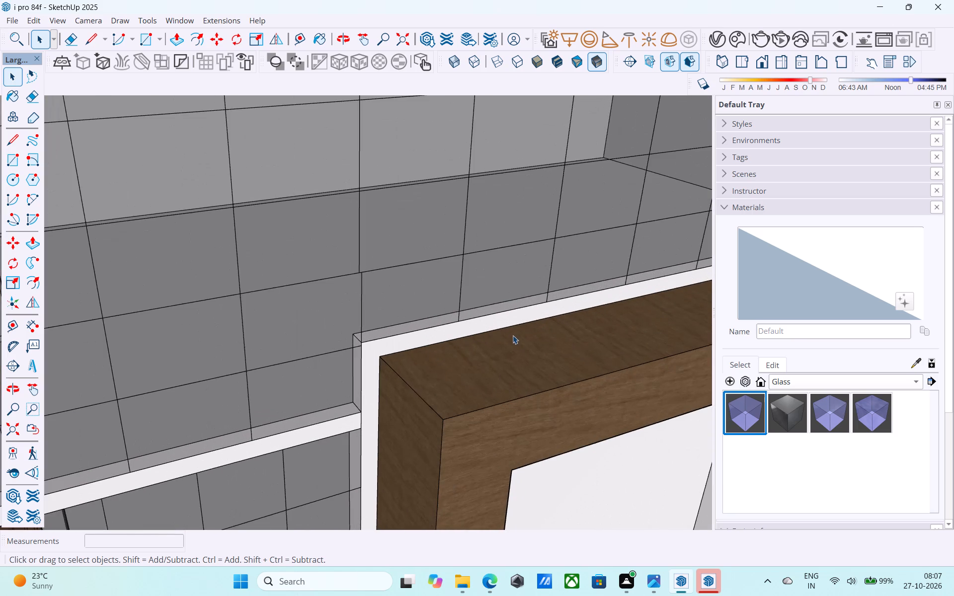
{"action": "scroll", "coordinate": [360, 361], "scroll_direction": "up", "scroll_amount": 5}
{"action": "middle_click_drag", "start_coordinate": [355, 355], "coordinate": [726, 444]}
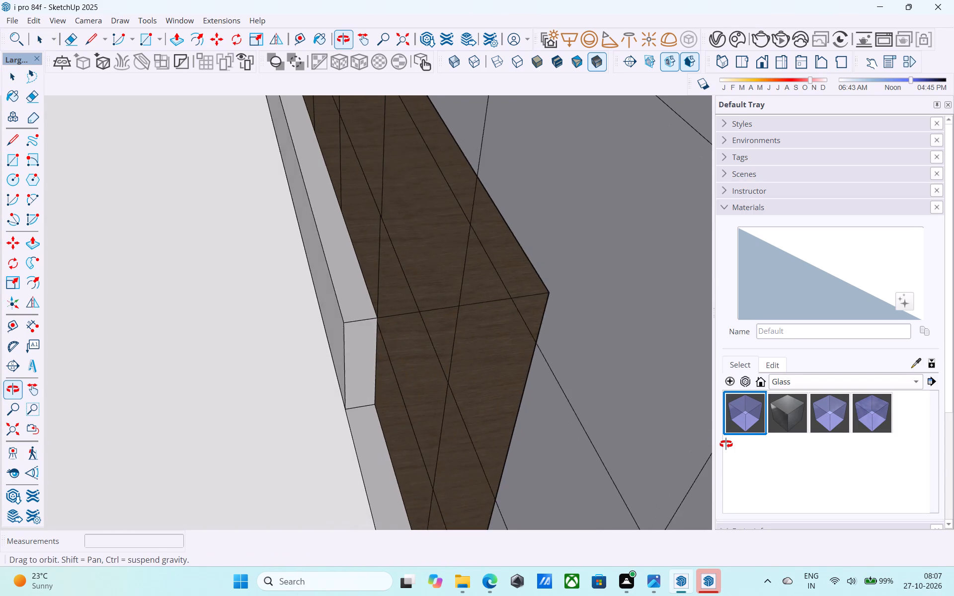
{"action": "middle_click_drag", "start_coordinate": [726, 444], "coordinate": [665, 407]}
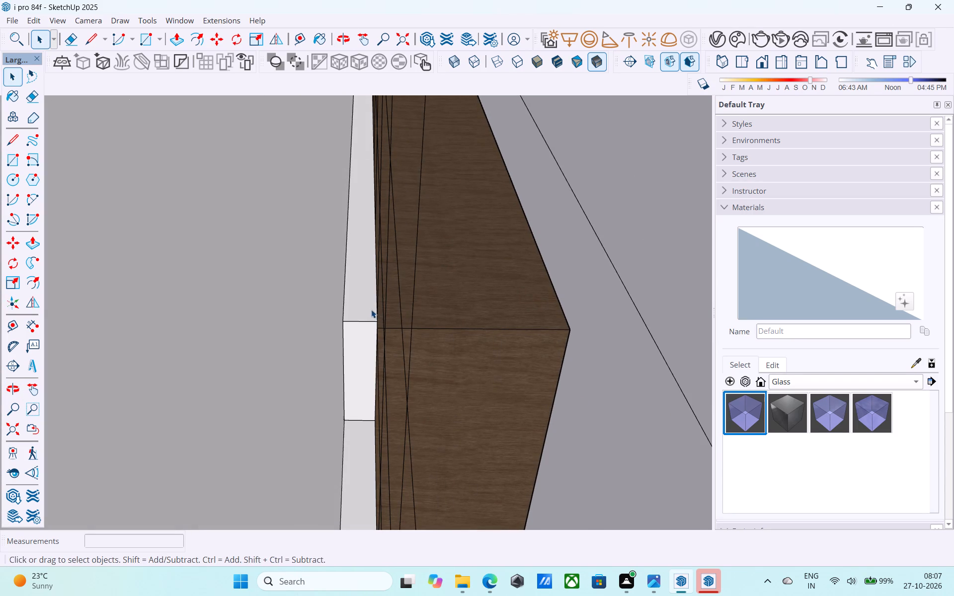
{"action": "left_click", "coordinate": [371, 309]}
{"action": "key", "text": "p"}
{"action": "left_click", "coordinate": [364, 305]}
{"action": "left_click", "coordinate": [364, 355]}
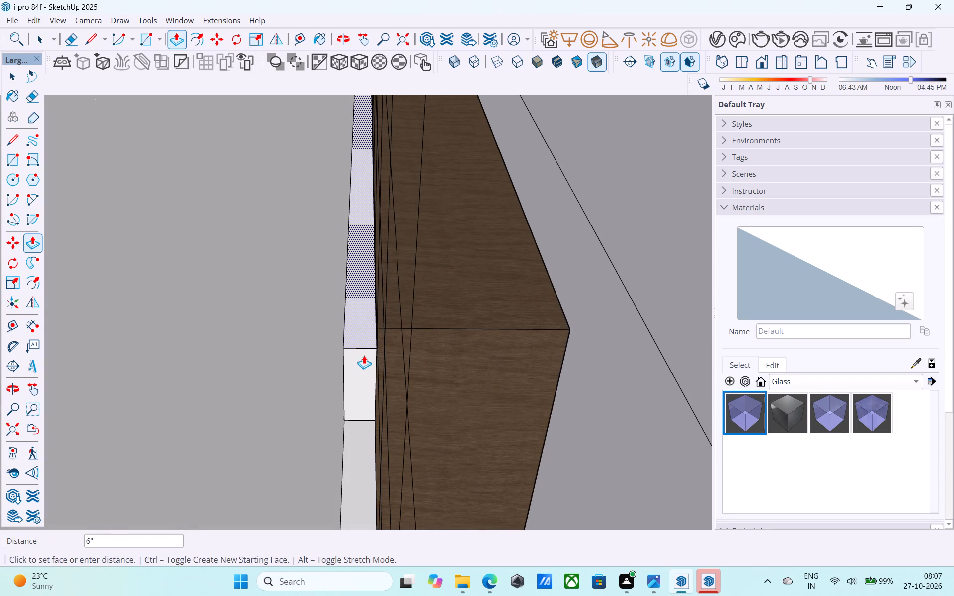
Push/Pull the white frame's short side face above the white band flush with the wood portal's side.
{"action": "key", "text": "space"}
{"action": "left_click", "coordinate": [360, 361]}
{"action": "key", "text": "p"}
{"action": "left_click", "coordinate": [360, 361]}
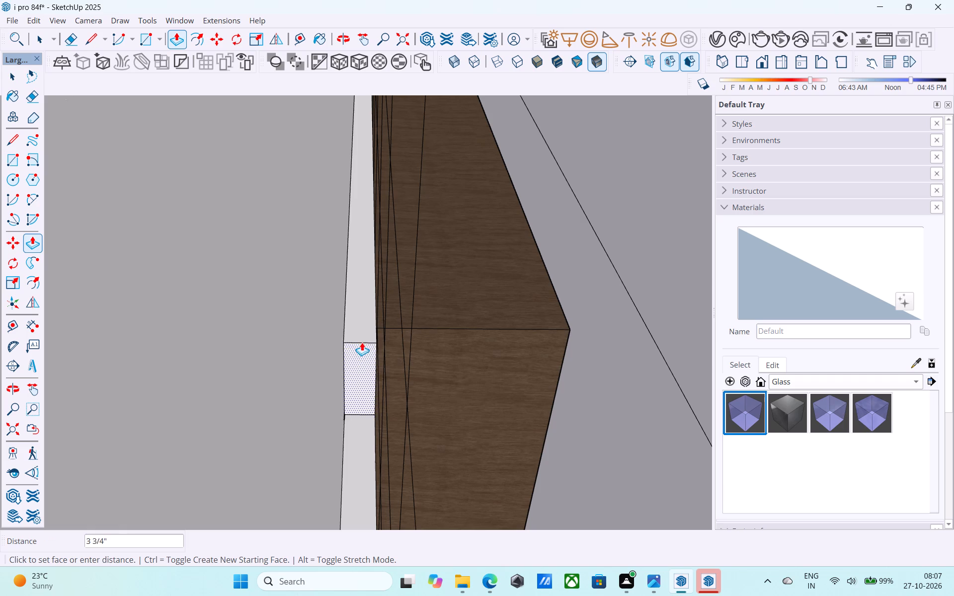
{"action": "left_click", "coordinate": [367, 321]}
Examine the joint between the trimmed white frame, the wood portal and the upper corner glazing.
{"action": "middle_click_drag", "start_coordinate": [366, 328], "coordinate": [214, 258]}
{"action": "scroll", "coordinate": [512, 264], "scroll_direction": "down", "scroll_amount": 11}
{"action": "middle_click_drag", "start_coordinate": [541, 283], "coordinate": [538, 276]}
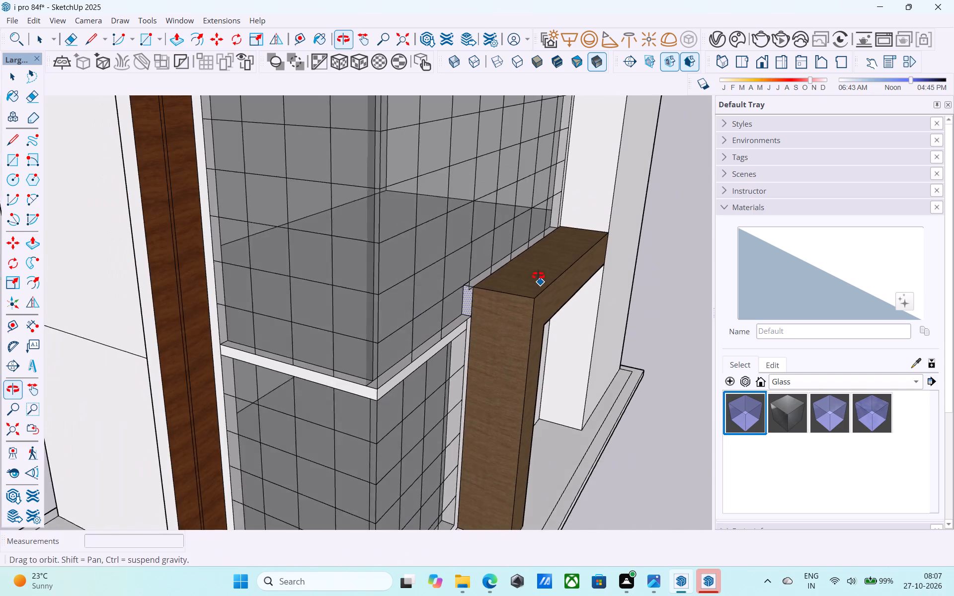
{"action": "middle_click_drag", "start_coordinate": [538, 276], "coordinate": [529, 242]}
{"action": "scroll", "coordinate": [442, 322], "scroll_direction": "up", "scroll_amount": 9}
{"action": "middle_click_drag", "start_coordinate": [469, 304], "coordinate": [446, 339]}
{"action": "scroll", "coordinate": [504, 295], "scroll_direction": "down", "scroll_amount": 2}
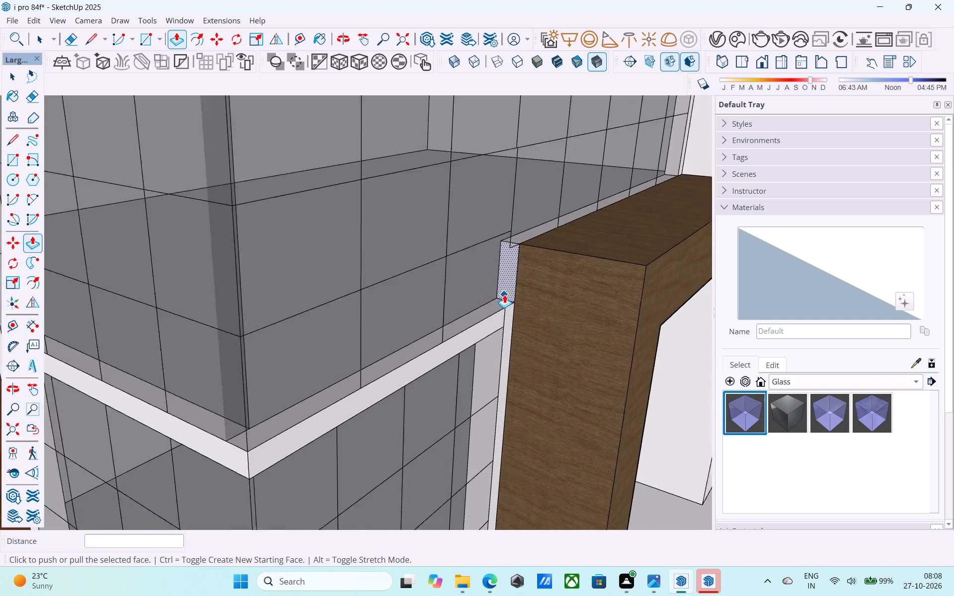
{"action": "scroll", "coordinate": [504, 295], "scroll_direction": "down", "scroll_amount": 2}
{"action": "middle_click_drag", "start_coordinate": [504, 295], "coordinate": [312, 303]}
{"action": "middle_click_drag", "start_coordinate": [497, 310], "coordinate": [440, 305]}
{"action": "middle_click_drag", "start_coordinate": [446, 300], "coordinate": [440, 349], "text": "shift"}
{"action": "scroll", "coordinate": [440, 348], "scroll_direction": "down", "scroll_amount": 6}
{"action": "scroll", "coordinate": [454, 313], "scroll_direction": "up", "scroll_amount": 6}
{"action": "key", "text": "space"}
{"action": "scroll", "coordinate": [451, 318], "scroll_direction": "up", "scroll_amount": 2}
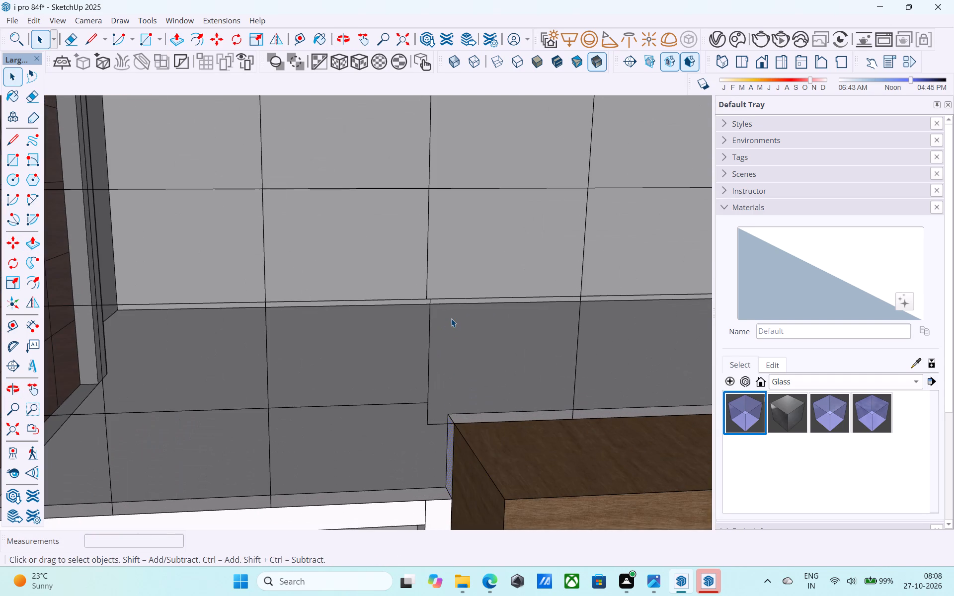
Erase the lowest horizontal grid line on the upper front glazing between the glass corner and the wood portal.
{"action": "scroll", "coordinate": [453, 320], "scroll_direction": "down", "scroll_amount": 5}
{"action": "middle_click_drag", "start_coordinate": [435, 363], "coordinate": [521, 352]}
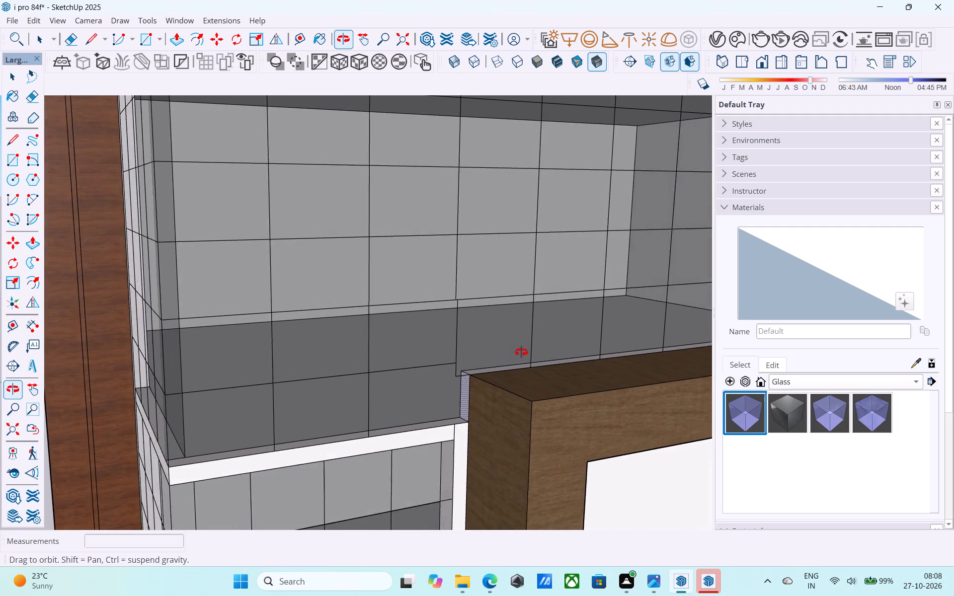
{"action": "middle_click_drag", "start_coordinate": [521, 352], "coordinate": [545, 351]}
{"action": "middle_click_drag", "start_coordinate": [344, 367], "coordinate": [386, 363]}
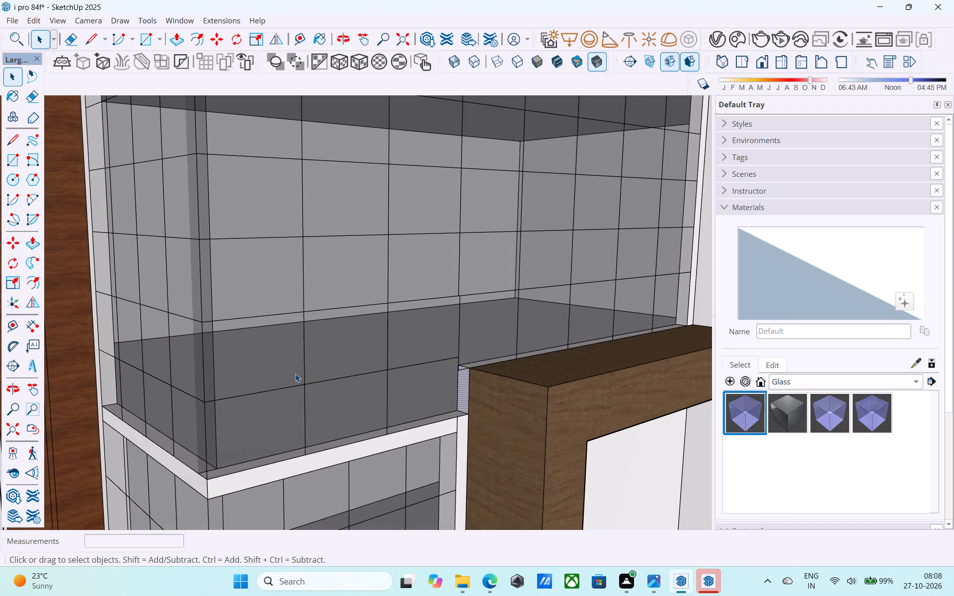
{"action": "key", "text": "e"}
{"action": "left_click_drag", "start_coordinate": [288, 374], "coordinate": [289, 405]}
{"action": "left_click_drag", "start_coordinate": [347, 373], "coordinate": [353, 395]}
{"action": "left_click_drag", "start_coordinate": [430, 356], "coordinate": [430, 366]}
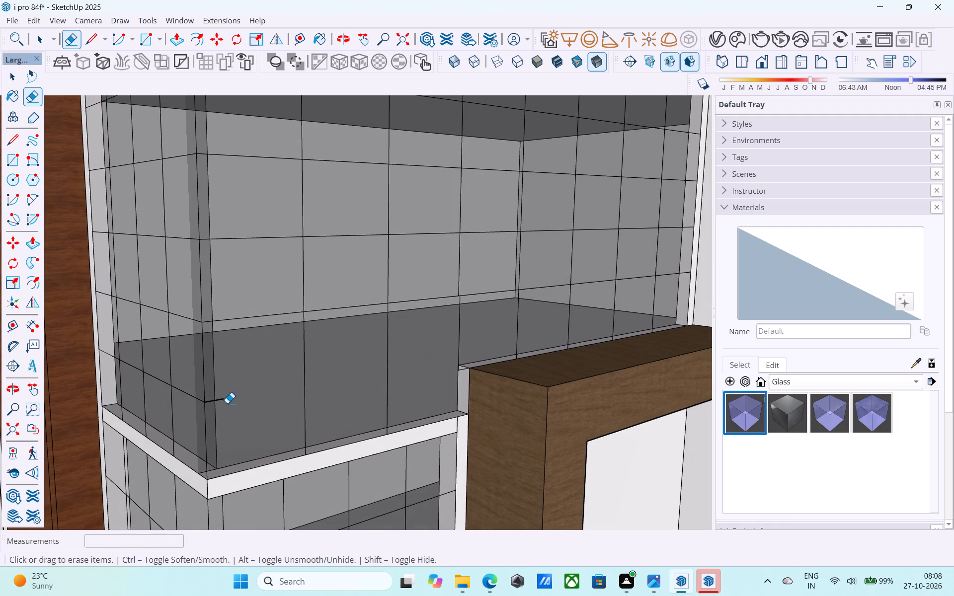
{"action": "left_click_drag", "start_coordinate": [220, 398], "coordinate": [223, 414]}
Draw a horizontal grid line about 8' 6" long from the vertical grid line's lower end beside the portal to the glass corner.
{"action": "scroll", "coordinate": [450, 369], "scroll_direction": "up", "scroll_amount": 9}
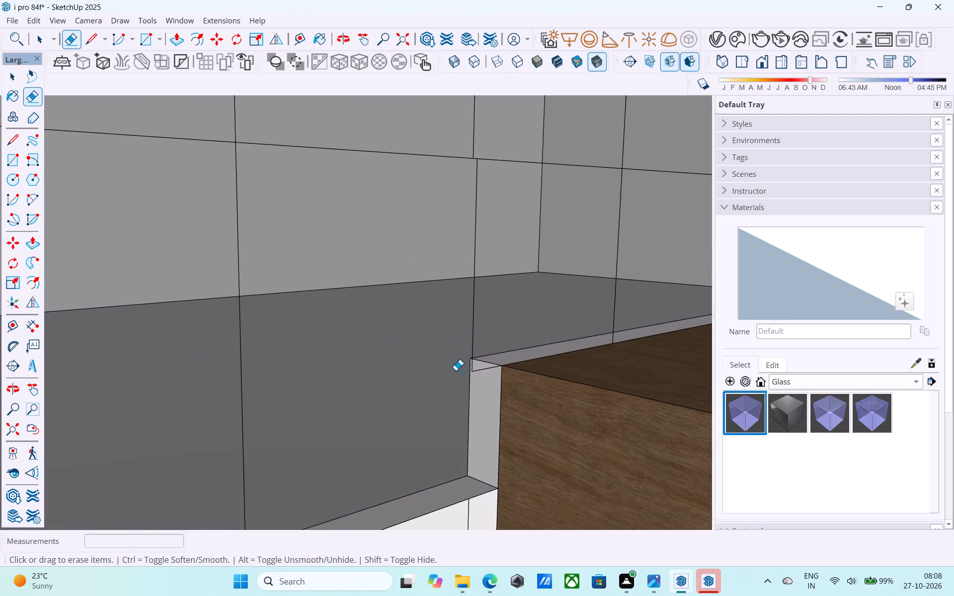
{"action": "scroll", "coordinate": [456, 371], "scroll_direction": "up", "scroll_amount": 8}
{"action": "middle_click_drag", "start_coordinate": [349, 373], "coordinate": [273, 378]}
{"action": "scroll", "coordinate": [456, 365], "scroll_direction": "down", "scroll_amount": 5}
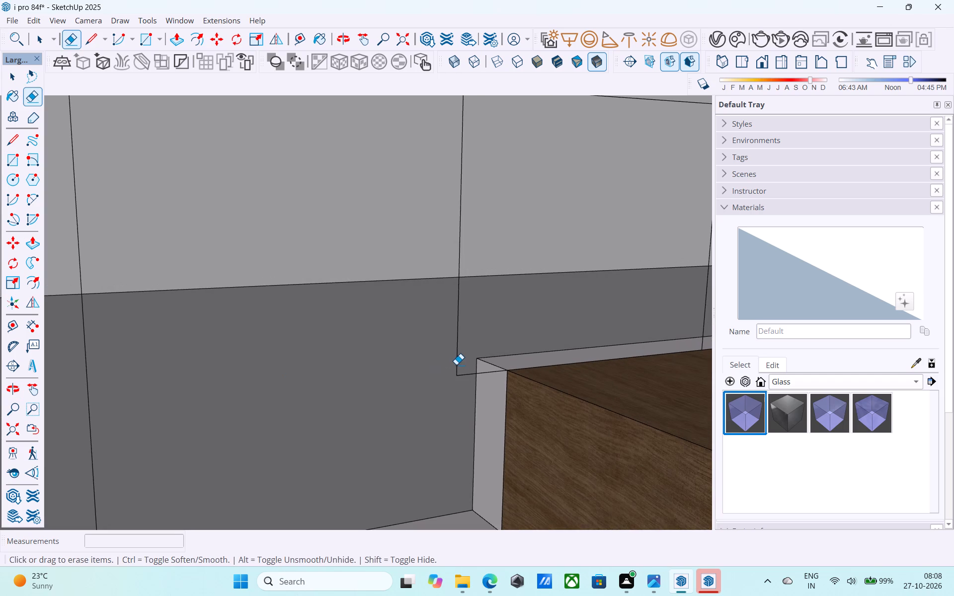
{"action": "key", "text": "l"}
{"action": "left_click", "coordinate": [454, 373]}
{"action": "scroll", "coordinate": [453, 373], "scroll_direction": "down", "scroll_amount": 7}
{"action": "middle_click_drag", "start_coordinate": [282, 370], "coordinate": [656, 346]}
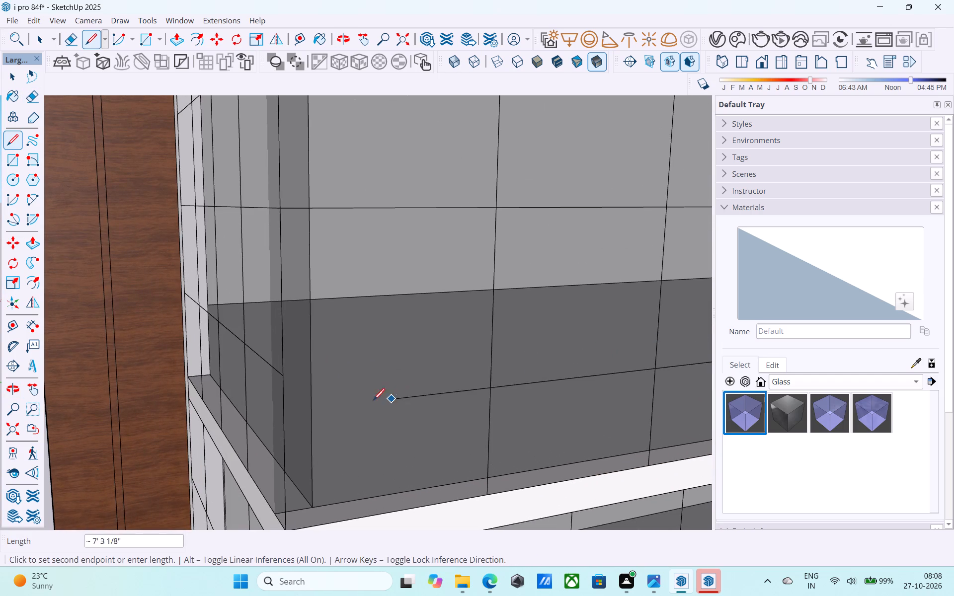
{"action": "left_click", "coordinate": [281, 407]}
Erase the lower segment of the vertical grid line beside the wood portal on the upper front glazing.
{"action": "scroll", "coordinate": [280, 406], "scroll_direction": "down", "scroll_amount": 13}
{"action": "middle_click_drag", "start_coordinate": [384, 395], "coordinate": [384, 393]}
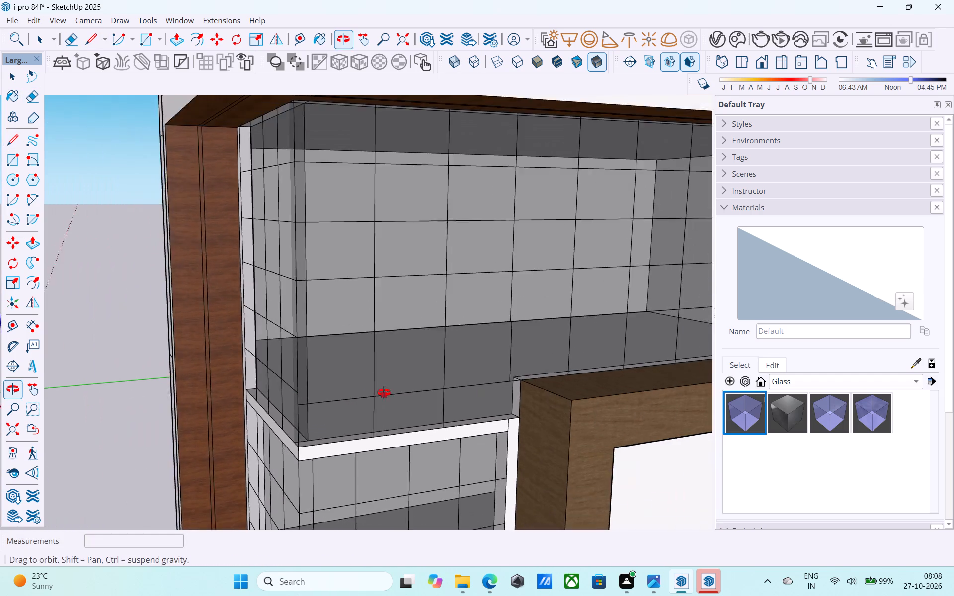
{"action": "middle_click_drag", "start_coordinate": [384, 393], "coordinate": [283, 387]}
{"action": "scroll", "coordinate": [533, 363], "scroll_direction": "up", "scroll_amount": 2}
{"action": "key", "text": "e"}
{"action": "scroll", "coordinate": [528, 358], "scroll_direction": "up", "scroll_amount": 2}
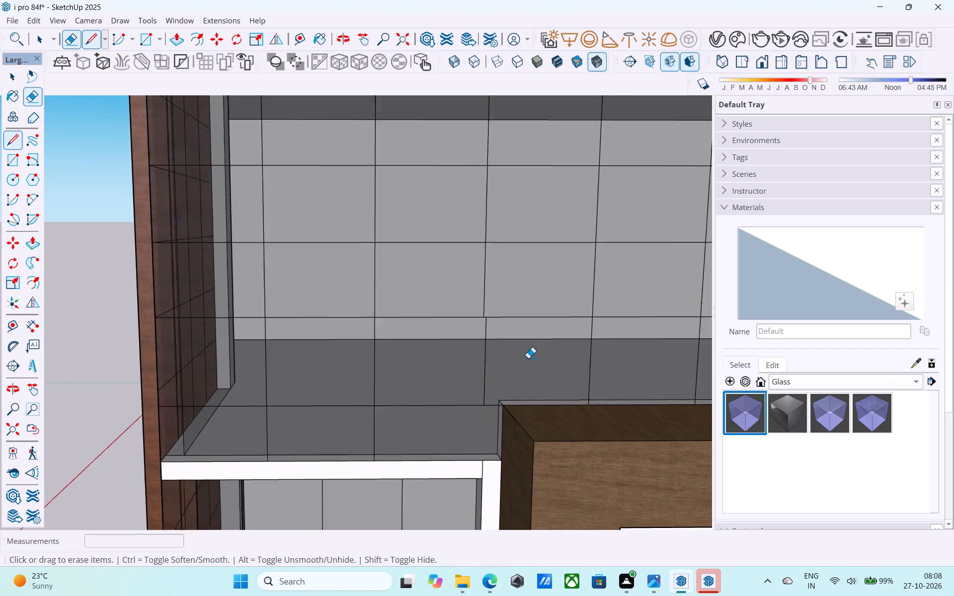
{"action": "scroll", "coordinate": [528, 358], "scroll_direction": "up", "scroll_amount": 1}
{"action": "left_click_drag", "start_coordinate": [508, 351], "coordinate": [475, 358]}
Draw a vertical grid line about 3' 10" long from the grid intersection beside the portal down to the white band.
{"action": "key", "text": "space"}
{"action": "type", "text": "l"}
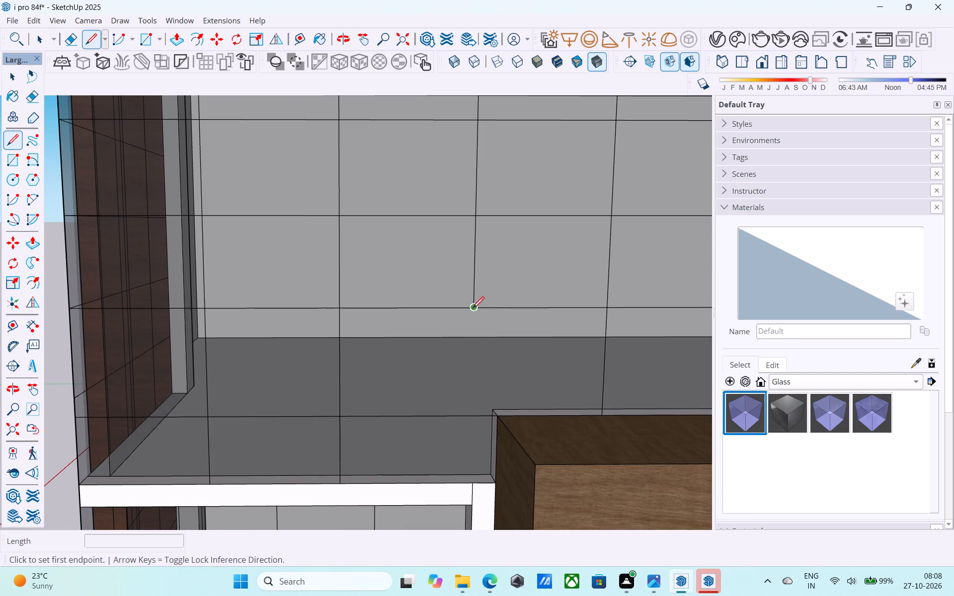
{"action": "left_click", "coordinate": [472, 307]}
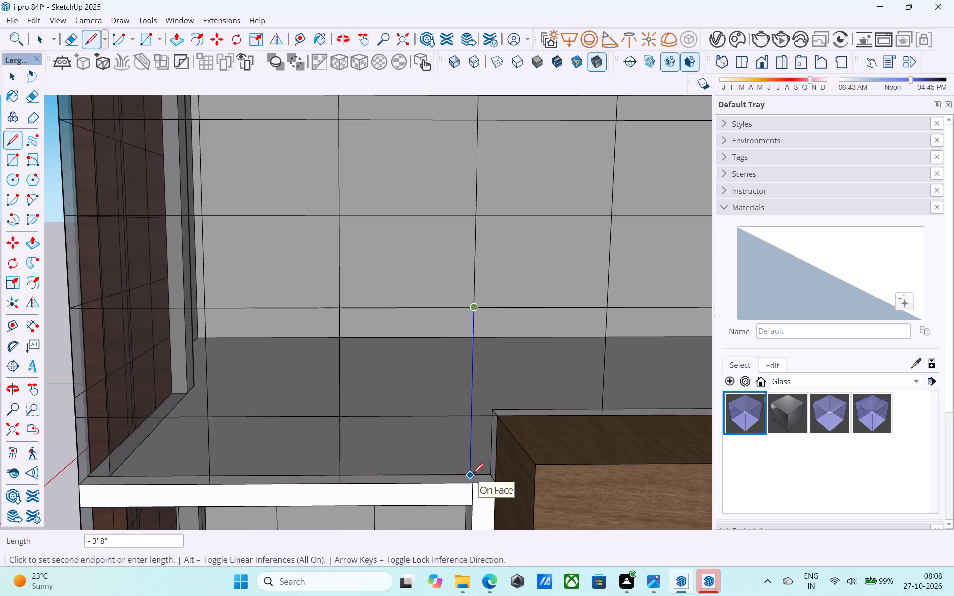
{"action": "scroll", "coordinate": [468, 483], "scroll_direction": "up", "scroll_amount": 8}
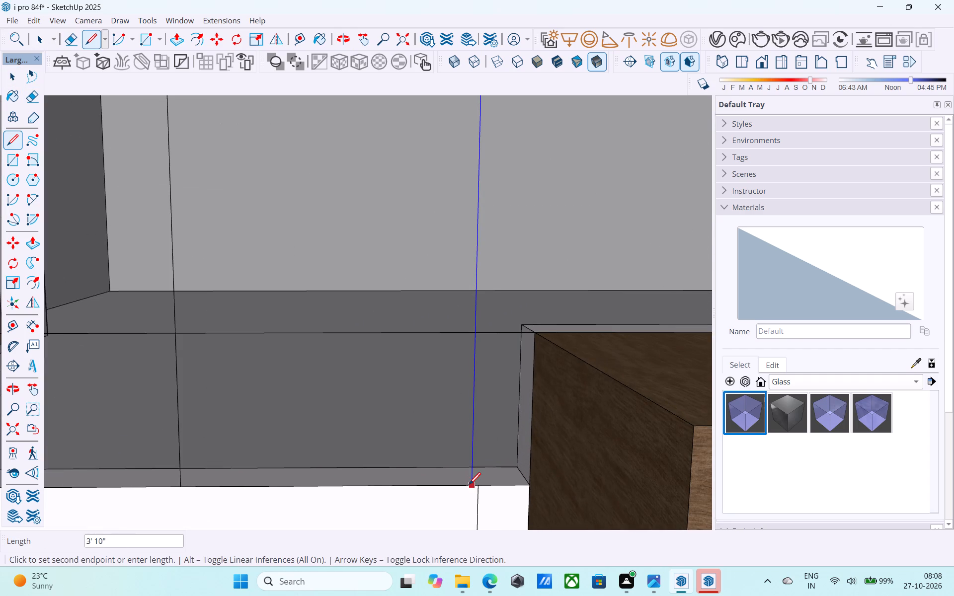
{"action": "left_click", "coordinate": [470, 490]}
{"action": "scroll", "coordinate": [470, 484], "scroll_direction": "down", "scroll_amount": 11}
{"action": "key", "text": "space"}
{"action": "scroll", "coordinate": [468, 475], "scroll_direction": "up", "scroll_amount": 1}
{"action": "scroll", "coordinate": [467, 471], "scroll_direction": "down", "scroll_amount": 3}
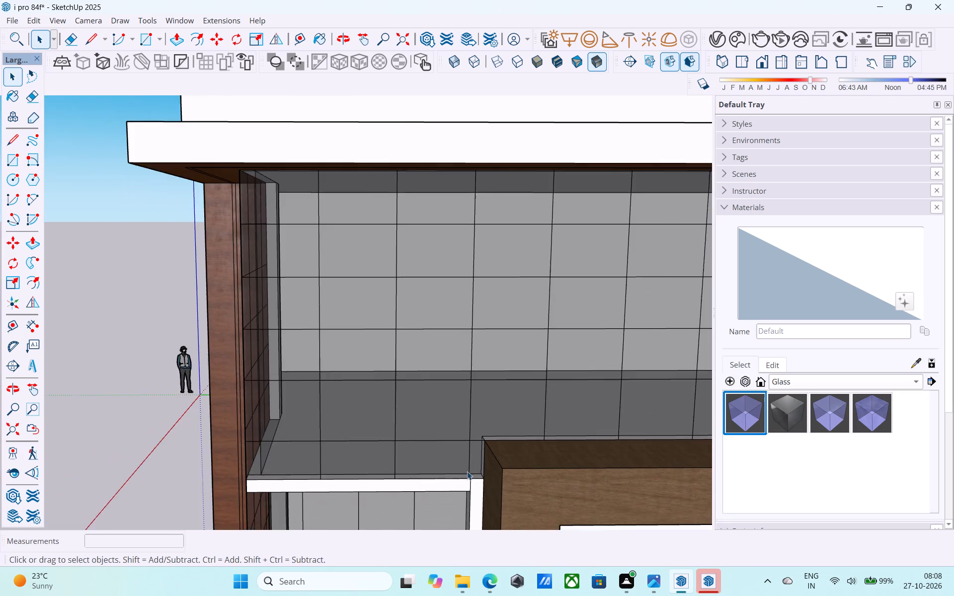
{"action": "scroll", "coordinate": [467, 471], "scroll_direction": "down", "scroll_amount": 5}
Save the model.
{"action": "key", "text": "ctrl+s"}
Examine the corner glazing grid, white band, canopy soffit and wood portal from several angles.
{"action": "scroll", "coordinate": [456, 450], "scroll_direction": "down", "scroll_amount": 4}
{"action": "middle_click_drag", "start_coordinate": [459, 449], "coordinate": [661, 374]}
{"action": "scroll", "coordinate": [478, 373], "scroll_direction": "up", "scroll_amount": 4}
{"action": "scroll", "coordinate": [429, 376], "scroll_direction": "down", "scroll_amount": 1}
{"action": "middle_click_drag", "start_coordinate": [429, 376], "coordinate": [587, 334], "text": "shift"}
{"action": "scroll", "coordinate": [477, 405], "scroll_direction": "up", "scroll_amount": 4}
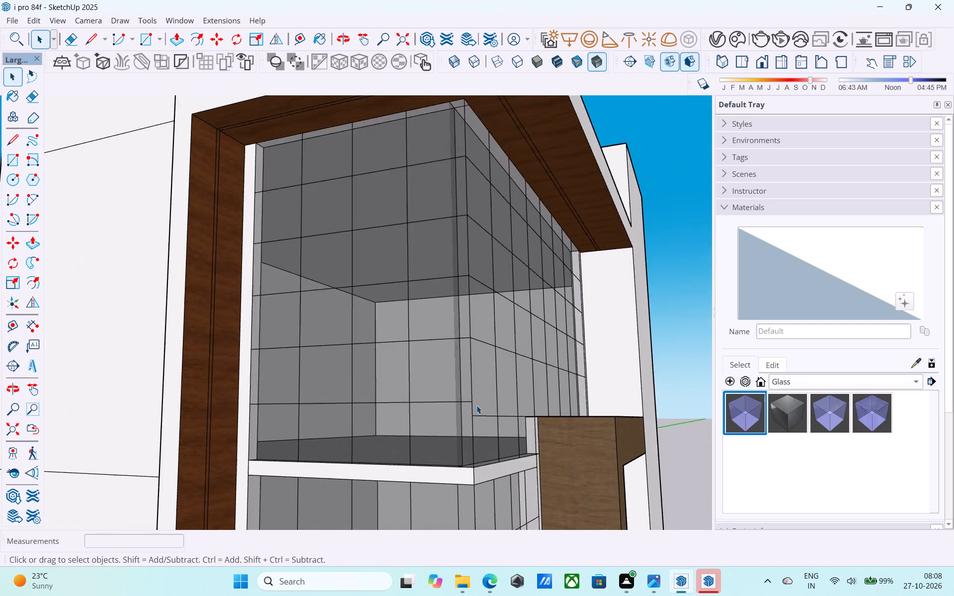
{"action": "scroll", "coordinate": [477, 405], "scroll_direction": "down", "scroll_amount": 3}
{"action": "middle_click_drag", "start_coordinate": [477, 408], "coordinate": [343, 464]}
{"action": "middle_click_drag", "start_coordinate": [502, 426], "coordinate": [436, 421]}
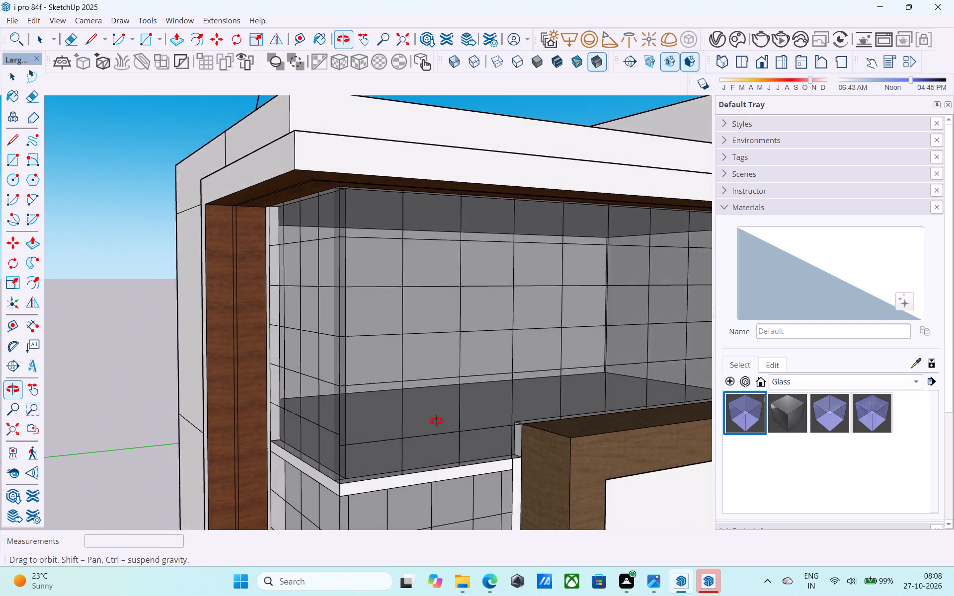
{"action": "middle_click_drag", "start_coordinate": [436, 421], "coordinate": [431, 422]}
{"action": "middle_click_drag", "start_coordinate": [559, 431], "coordinate": [522, 327], "text": "shift"}
{"action": "scroll", "coordinate": [523, 324], "scroll_direction": "down", "scroll_amount": 3}
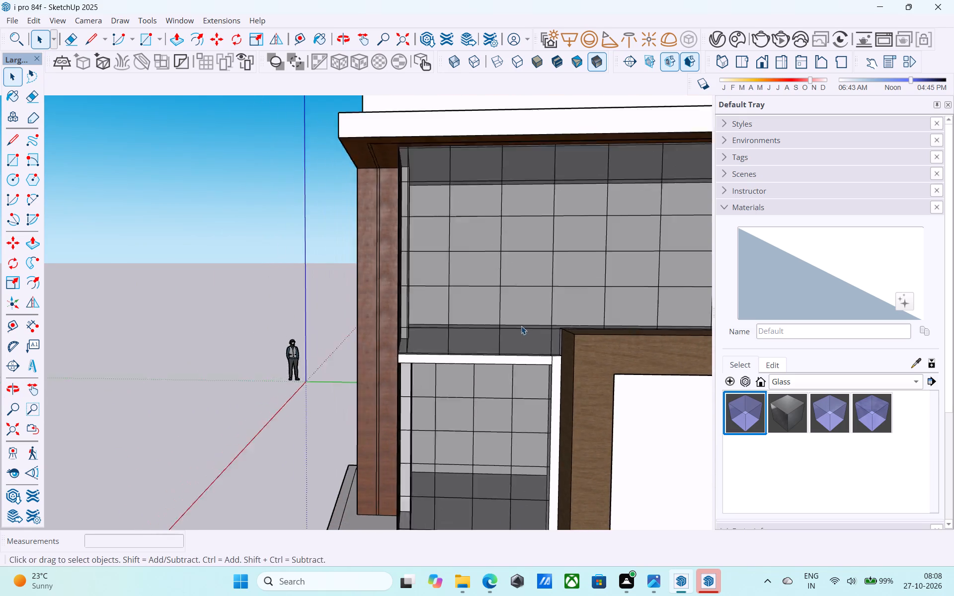
{"action": "scroll", "coordinate": [521, 326], "scroll_direction": "down", "scroll_amount": 2}
{"action": "middle_click_drag", "start_coordinate": [586, 431], "coordinate": [549, 373]}
{"action": "scroll", "coordinate": [549, 373], "scroll_direction": "up", "scroll_amount": 10}
{"action": "middle_click_drag", "start_coordinate": [574, 407], "coordinate": [742, 418]}
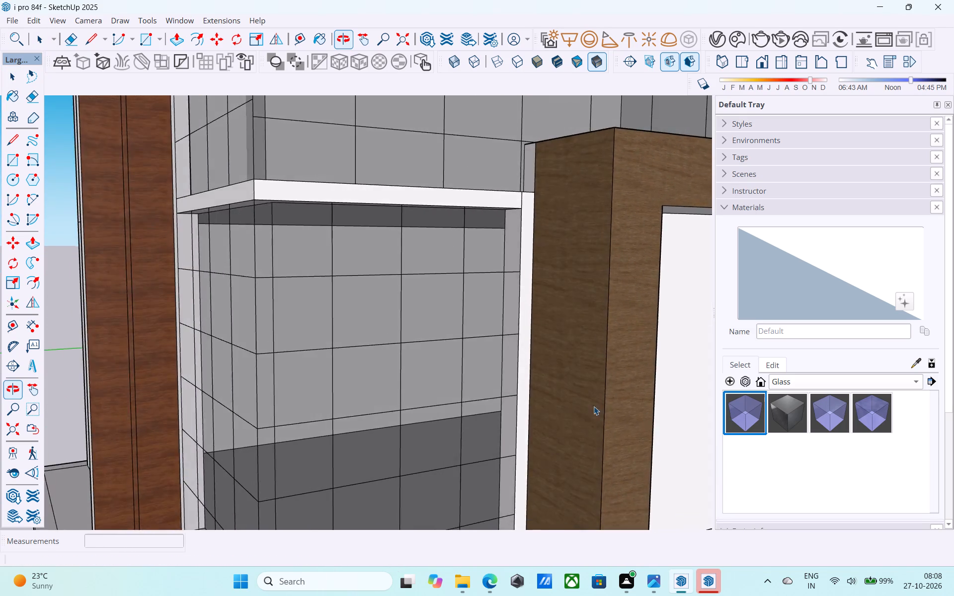
Push/Pull the inner face of the white frame strip between the lower front glazing and the wood portal.
{"action": "scroll", "coordinate": [592, 406], "scroll_direction": "up", "scroll_amount": 9}
{"action": "middle_click_drag", "start_coordinate": [558, 407], "coordinate": [871, 401]}
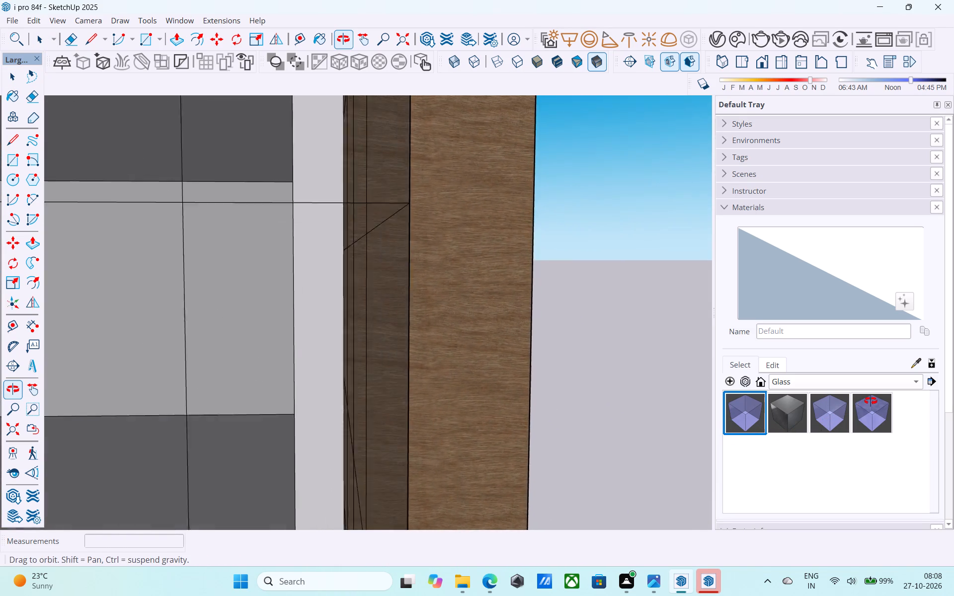
{"action": "middle_click_drag", "start_coordinate": [871, 401], "coordinate": [901, 389]}
{"action": "scroll", "coordinate": [562, 409], "scroll_direction": "up", "scroll_amount": 15}
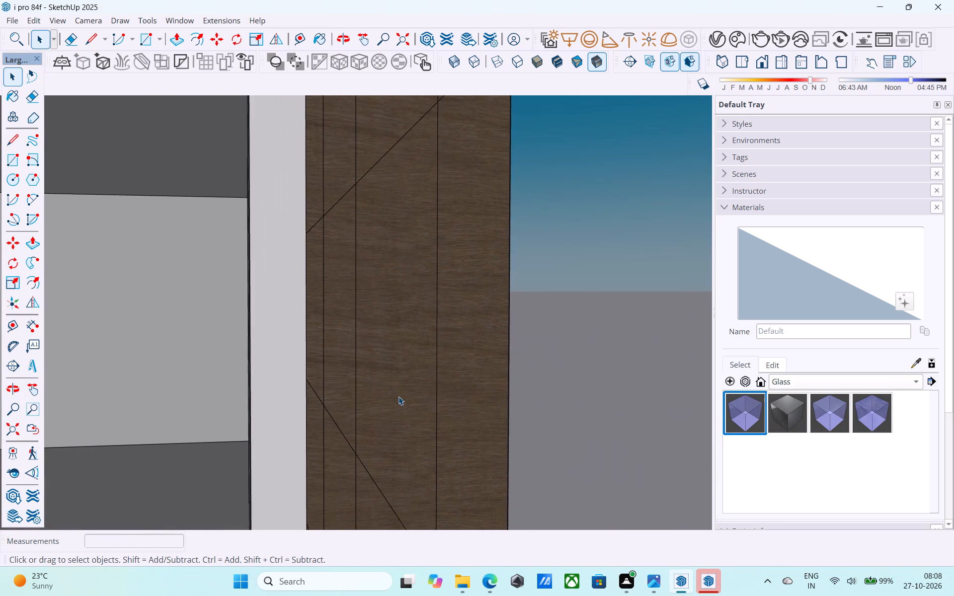
{"action": "scroll", "coordinate": [398, 396], "scroll_direction": "up", "scroll_amount": 17}
{"action": "scroll", "coordinate": [269, 354], "scroll_direction": "up", "scroll_amount": 4}
{"action": "middle_click", "coordinate": [269, 354]}
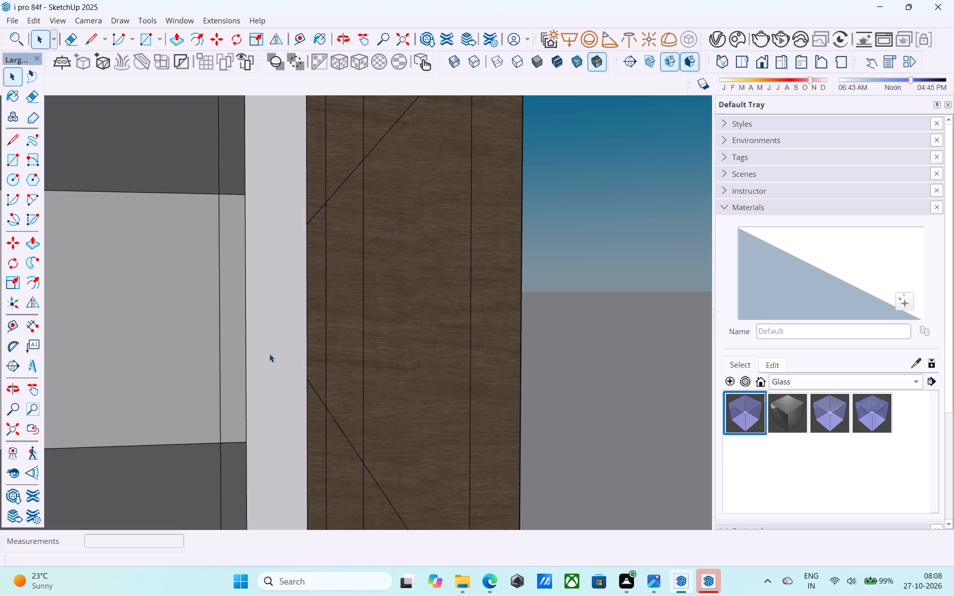
{"action": "scroll", "coordinate": [269, 354], "scroll_direction": "up", "scroll_amount": 16}
{"action": "left_click", "coordinate": [270, 354]}
{"action": "key", "text": "p"}
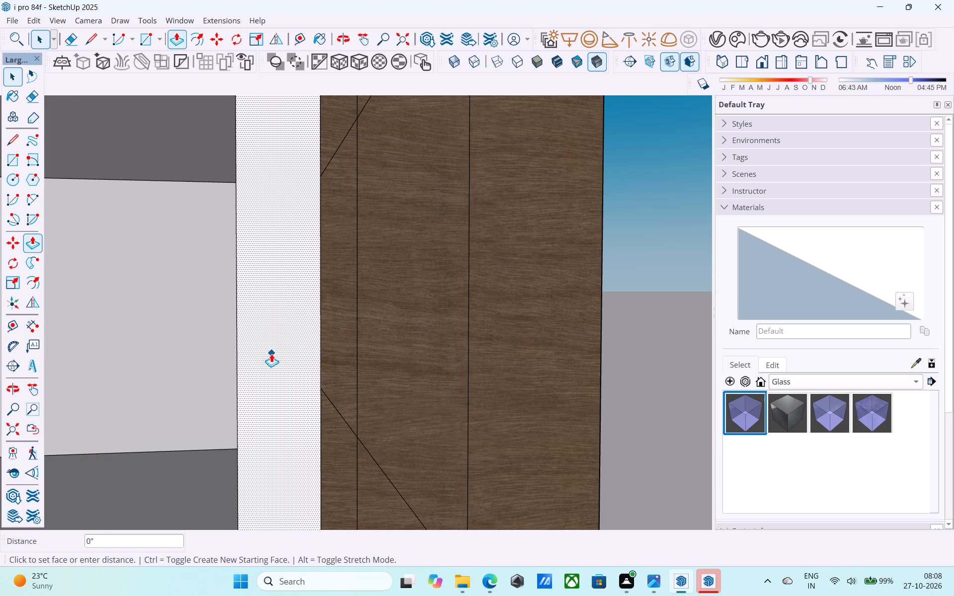
{"action": "left_click", "coordinate": [271, 354]}
{"action": "left_click", "coordinate": [274, 293]}
{"action": "key", "text": "space"}
{"action": "middle_click_drag", "start_coordinate": [288, 304], "coordinate": [181, 304]}
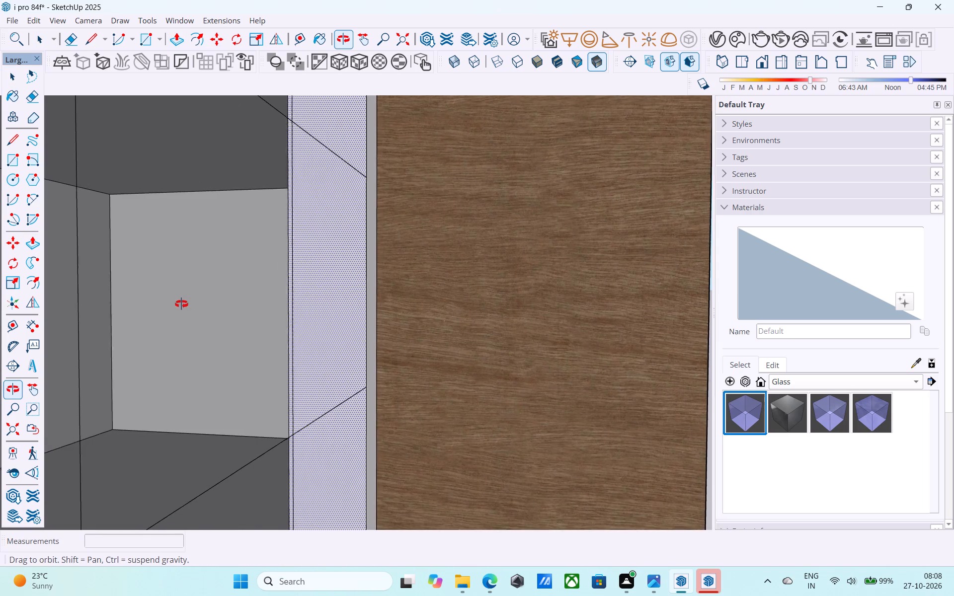
{"action": "middle_click_drag", "start_coordinate": [181, 304], "coordinate": [270, 302]}
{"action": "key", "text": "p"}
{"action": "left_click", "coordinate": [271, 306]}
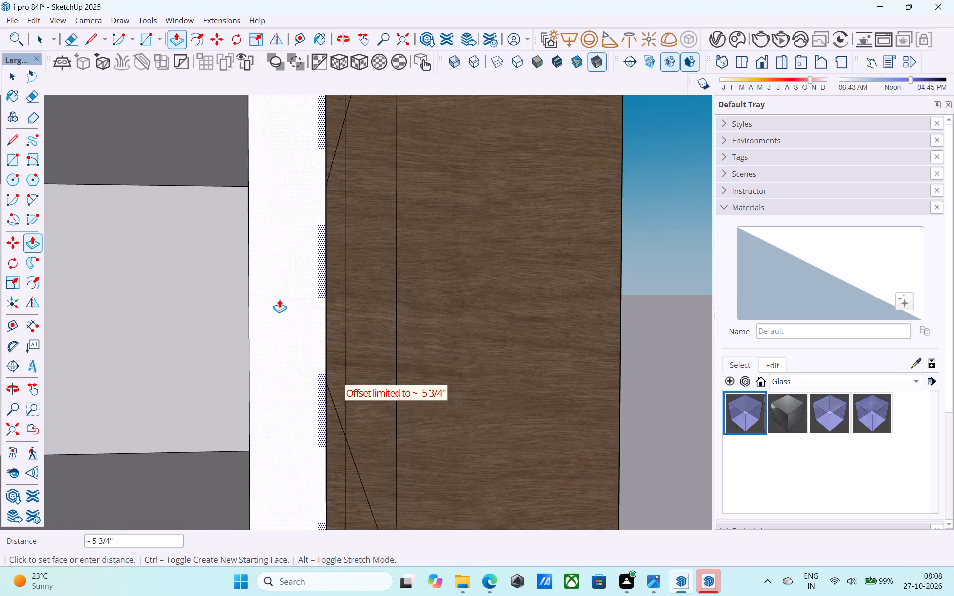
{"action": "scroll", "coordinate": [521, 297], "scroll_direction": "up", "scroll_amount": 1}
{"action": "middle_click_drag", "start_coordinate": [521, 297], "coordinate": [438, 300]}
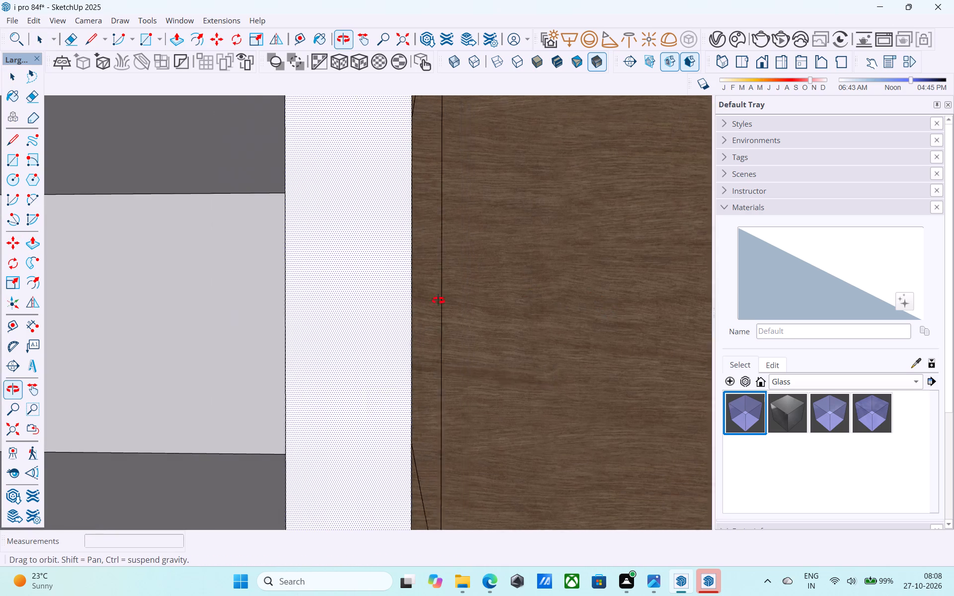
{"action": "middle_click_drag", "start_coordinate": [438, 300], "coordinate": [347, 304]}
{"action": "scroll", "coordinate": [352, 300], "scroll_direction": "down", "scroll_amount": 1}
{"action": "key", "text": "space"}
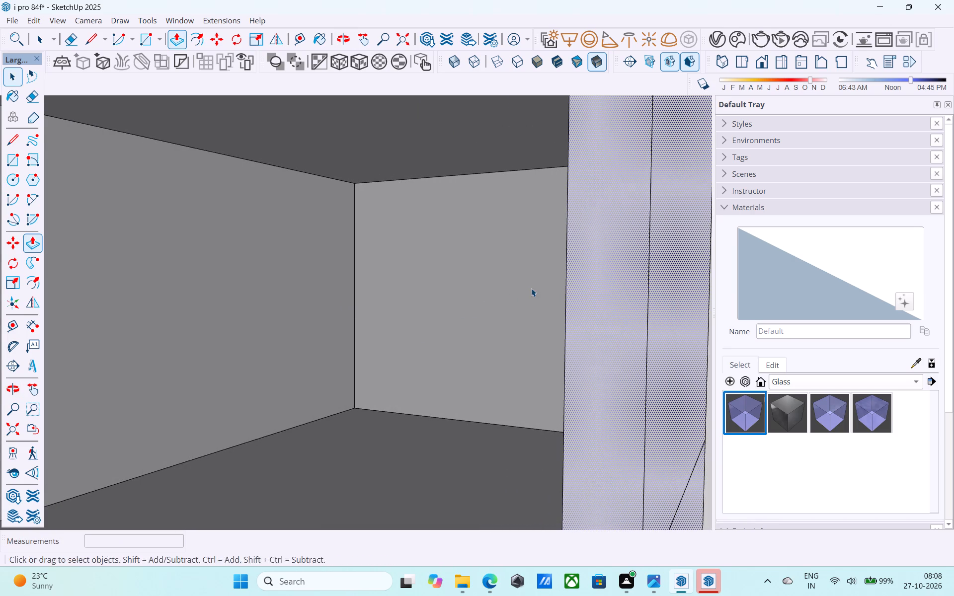
Push the inner face of the lower white frame strip about 5 3/4" to meet the wood portal.
{"action": "middle_click_drag", "start_coordinate": [530, 288], "coordinate": [698, 292]}
{"action": "left_click", "coordinate": [287, 290]}
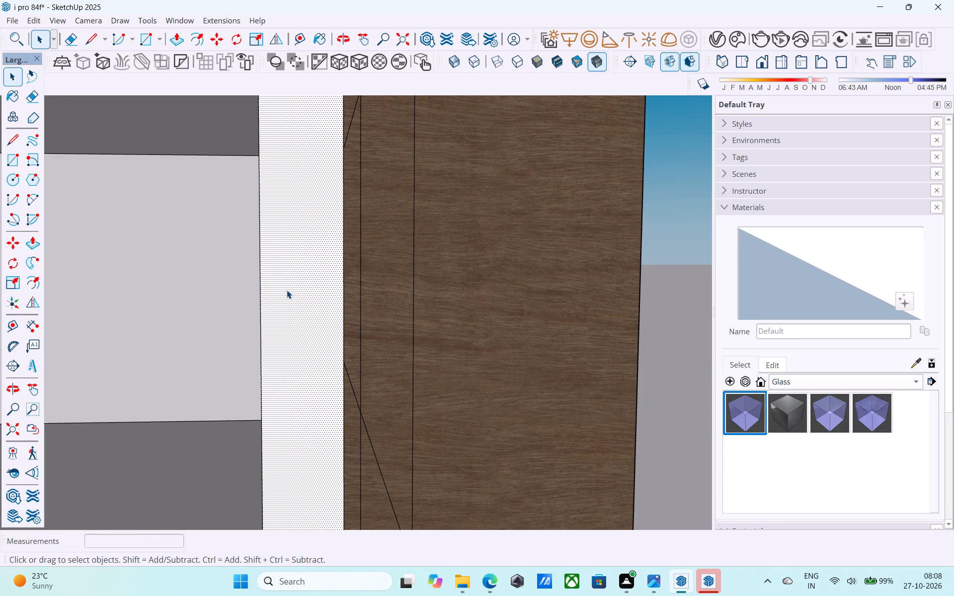
{"action": "key", "text": "p"}
{"action": "left_click", "coordinate": [287, 290]}
{"action": "middle_click_drag", "start_coordinate": [463, 283], "coordinate": [390, 299]}
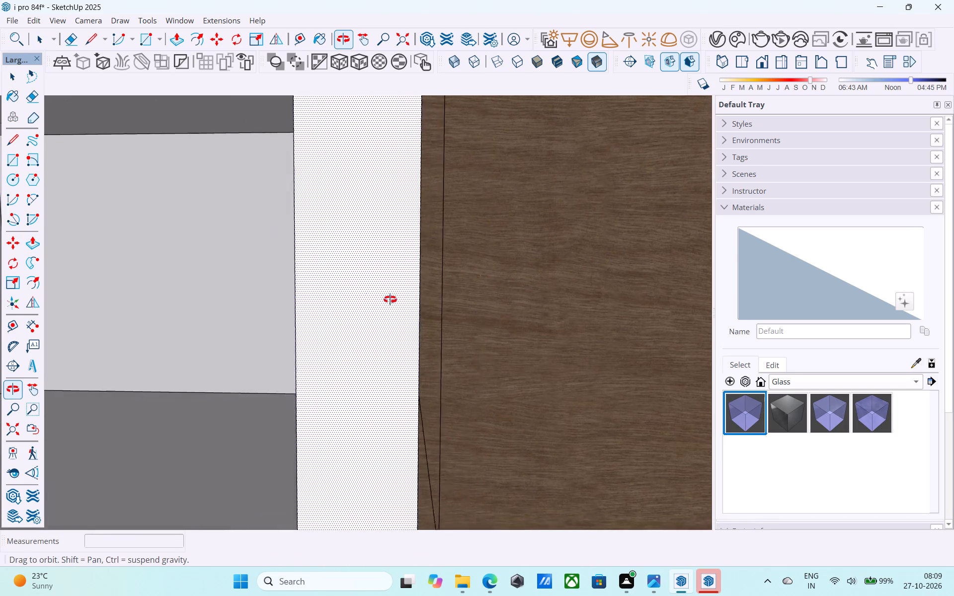
{"action": "middle_click_drag", "start_coordinate": [390, 299], "coordinate": [302, 300]}
{"action": "left_click", "coordinate": [689, 239]}
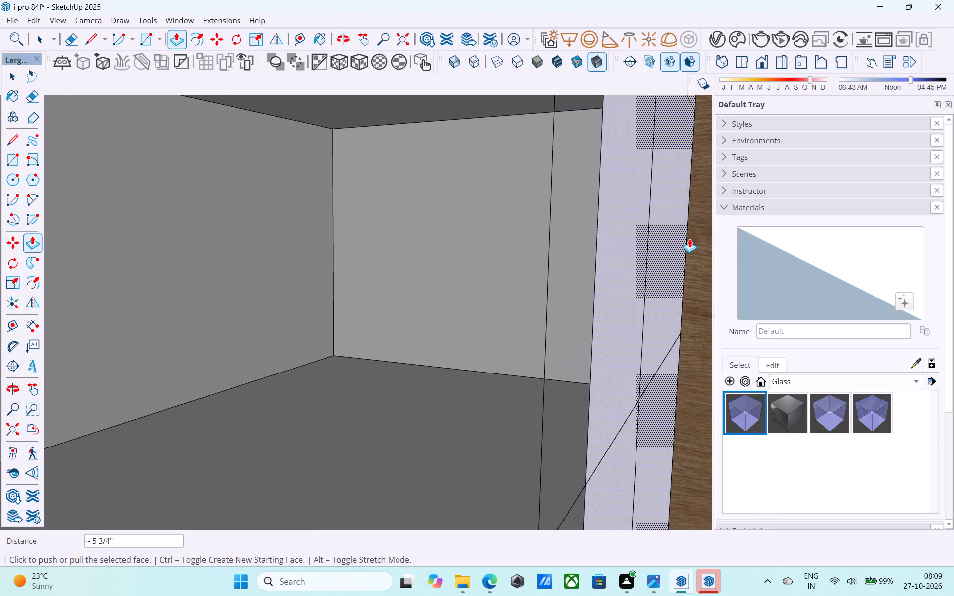
Erase the short vertical edge on the front of the white band where it meets the wood portal.
{"action": "scroll", "coordinate": [637, 248], "scroll_direction": "down", "scroll_amount": 20}
{"action": "scroll", "coordinate": [637, 248], "scroll_direction": "down", "scroll_amount": 11}
{"action": "middle_click_drag", "start_coordinate": [581, 248], "coordinate": [466, 253]}
{"action": "scroll", "coordinate": [467, 253], "scroll_direction": "down", "scroll_amount": 5}
{"action": "middle_click_drag", "start_coordinate": [551, 247], "coordinate": [446, 278], "text": "shift"}
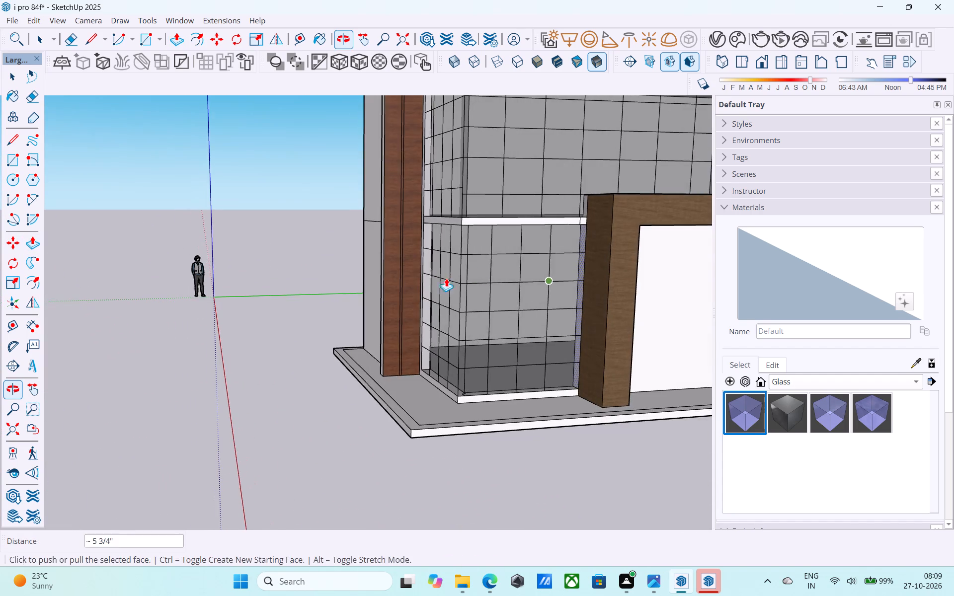
{"action": "middle_click_drag", "start_coordinate": [446, 278], "coordinate": [446, 278], "text": "shift"}
{"action": "middle_click_drag", "start_coordinate": [627, 240], "coordinate": [553, 266], "text": "shift"}
{"action": "scroll", "coordinate": [549, 258], "scroll_direction": "up", "scroll_amount": 10}
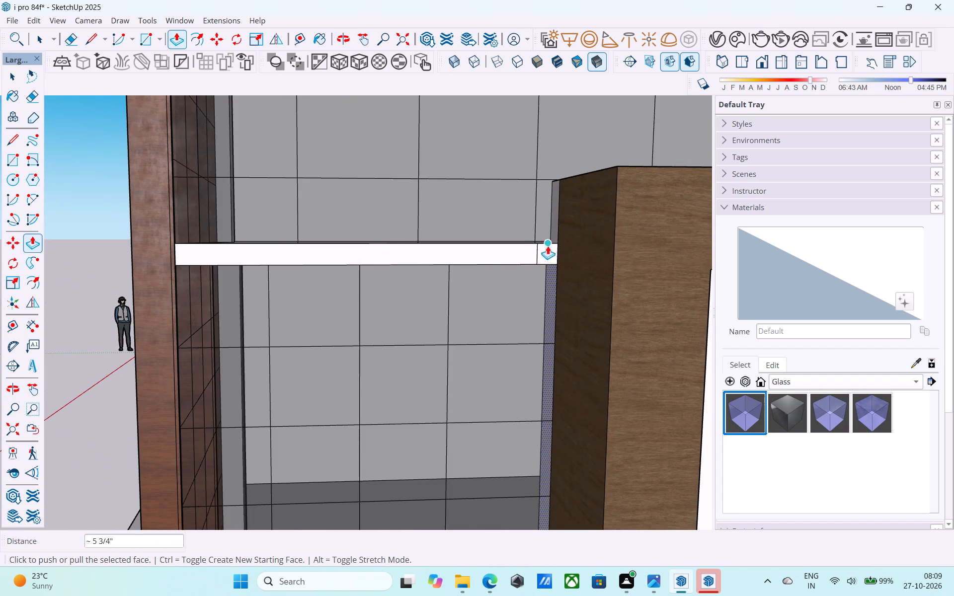
{"action": "scroll", "coordinate": [547, 245], "scroll_direction": "up", "scroll_amount": 3}
{"action": "key", "text": "e"}
{"action": "left_click_drag", "start_coordinate": [531, 249], "coordinate": [540, 253]}
{"action": "key", "text": "space"}
Push the inner face of the white frame strip beside the upper side glazing 6" to the wood pillar.
{"action": "scroll", "coordinate": [544, 256], "scroll_direction": "down", "scroll_amount": 15}
{"action": "middle_click_drag", "start_coordinate": [547, 271], "coordinate": [578, 286]}
{"action": "scroll", "coordinate": [580, 274], "scroll_direction": "down", "scroll_amount": 6}
{"action": "middle_click_drag", "start_coordinate": [530, 273], "coordinate": [615, 270]}
{"action": "scroll", "coordinate": [643, 237], "scroll_direction": "up", "scroll_amount": 14}
{"action": "scroll", "coordinate": [590, 234], "scroll_direction": "down", "scroll_amount": 6}
{"action": "scroll", "coordinate": [630, 250], "scroll_direction": "down", "scroll_amount": 6}
{"action": "middle_click_drag", "start_coordinate": [601, 268], "coordinate": [600, 268]}
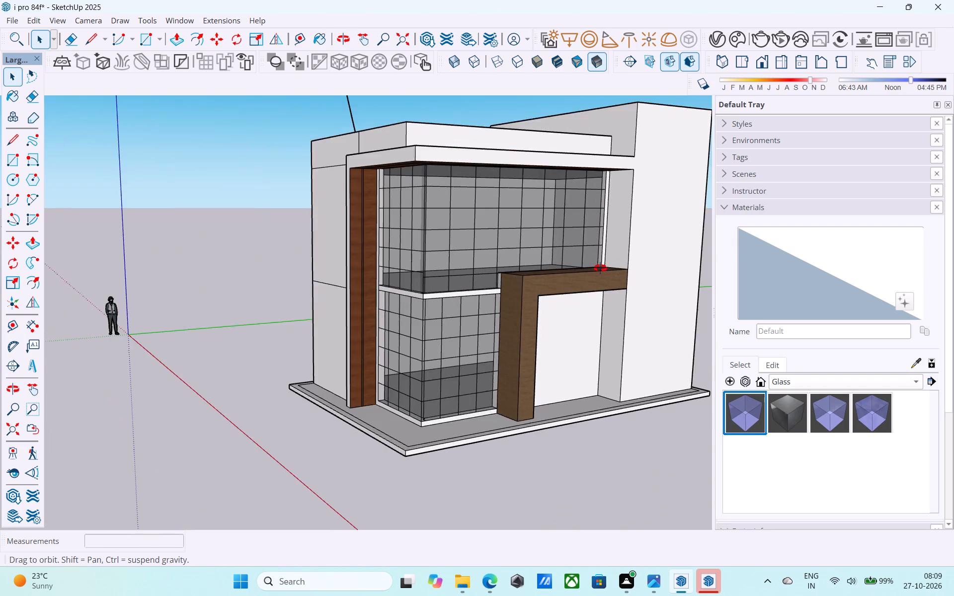
{"action": "middle_click_drag", "start_coordinate": [600, 268], "coordinate": [419, 249]}
{"action": "scroll", "coordinate": [312, 174], "scroll_direction": "up", "scroll_amount": 5}
{"action": "middle_click_drag", "start_coordinate": [332, 181], "coordinate": [449, 191]}
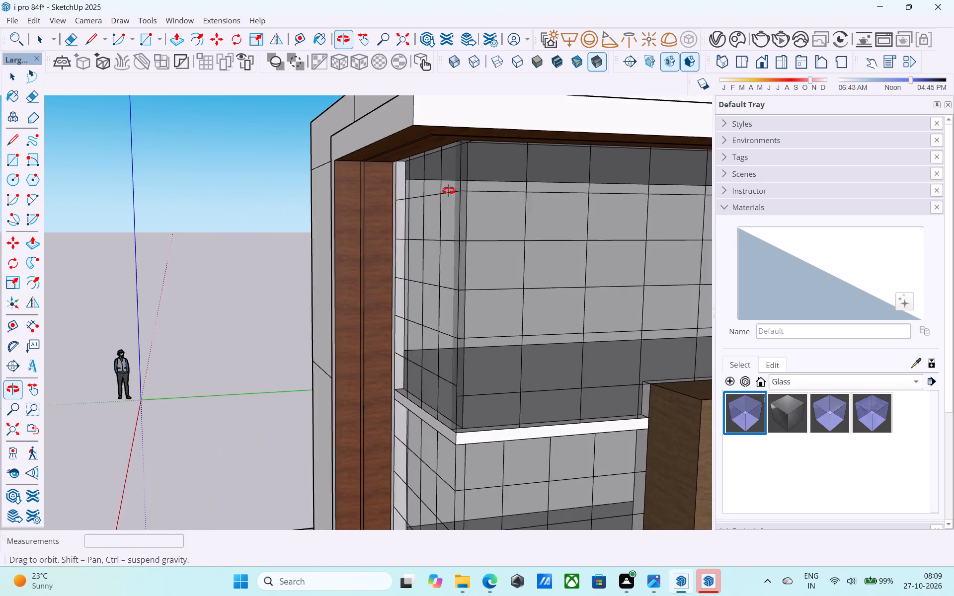
{"action": "middle_click_drag", "start_coordinate": [449, 191], "coordinate": [450, 191]}
{"action": "scroll", "coordinate": [426, 228], "scroll_direction": "up", "scroll_amount": 20}
{"action": "scroll", "coordinate": [426, 228], "scroll_direction": "up", "scroll_amount": 4}
{"action": "middle_click_drag", "start_coordinate": [400, 239], "coordinate": [355, 235]}
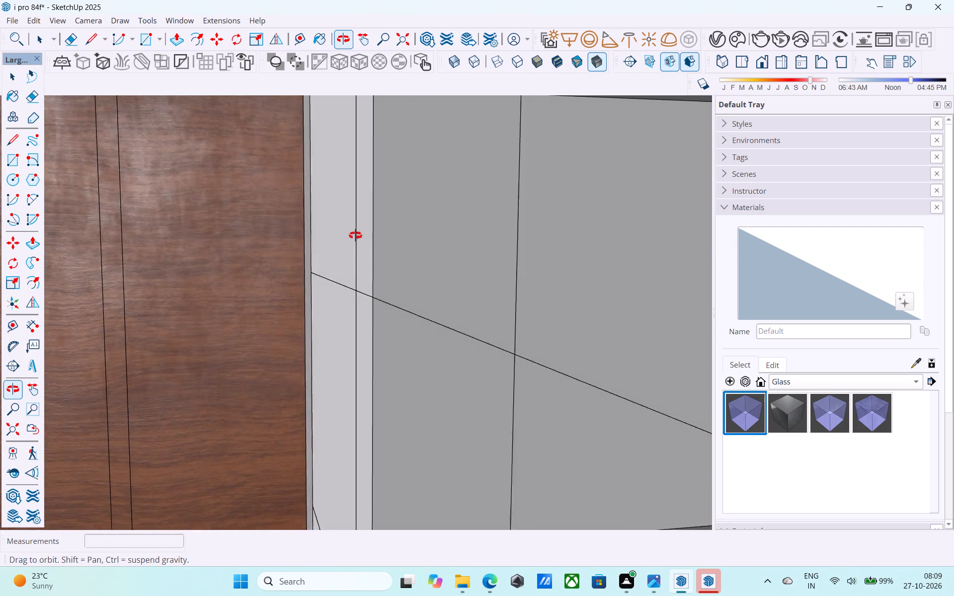
{"action": "middle_click_drag", "start_coordinate": [355, 235], "coordinate": [298, 226]}
{"action": "left_click", "coordinate": [401, 236]}
{"action": "key", "text": "p"}
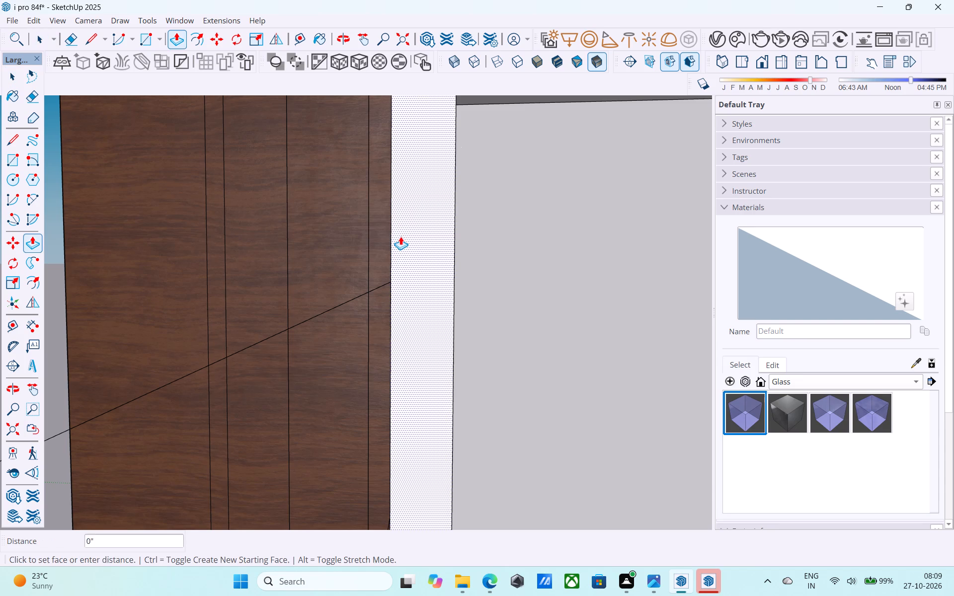
{"action": "left_click", "coordinate": [400, 236]}
{"action": "middle_click_drag", "start_coordinate": [387, 202], "coordinate": [640, 217]}
{"action": "scroll", "coordinate": [457, 221], "scroll_direction": "up", "scroll_amount": 1}
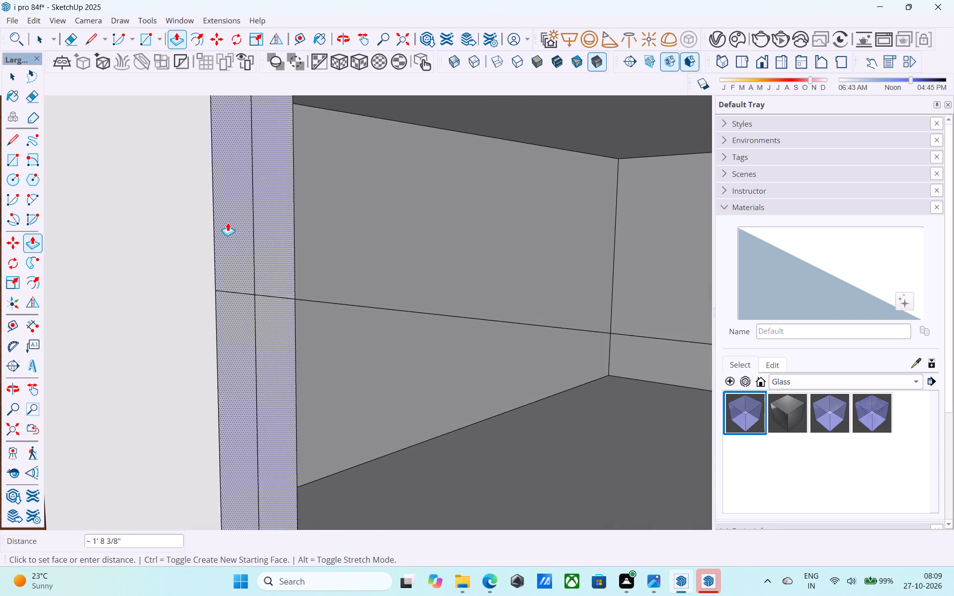
{"action": "scroll", "coordinate": [228, 223], "scroll_direction": "down", "scroll_amount": 5}
{"action": "middle_click_drag", "start_coordinate": [228, 223], "coordinate": [501, 179]}
{"action": "left_click", "coordinate": [157, 193]}
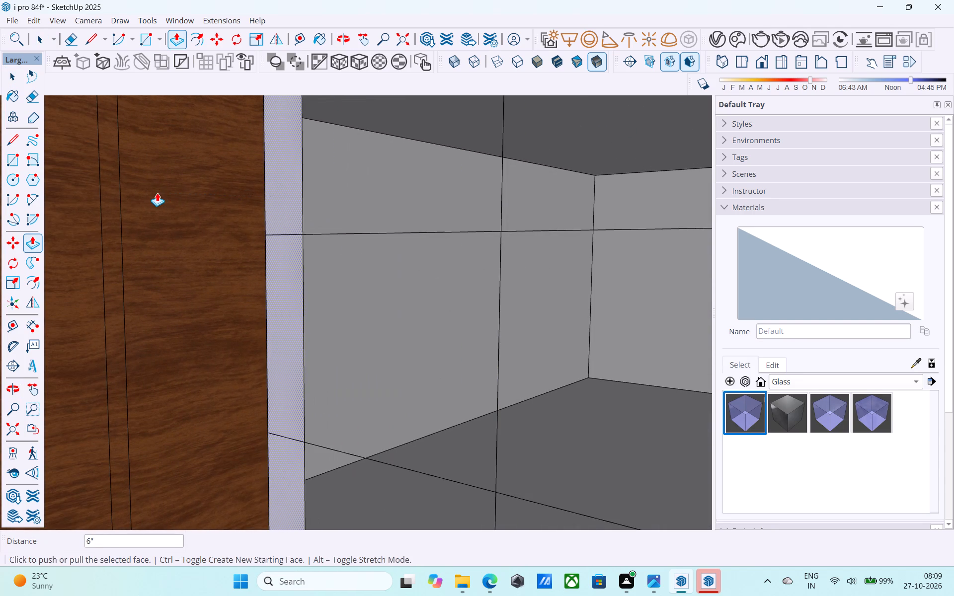
Push the inner face of the white frame strip beside the lower side glazing 6" to the wood pillar.
{"action": "scroll", "coordinate": [225, 189], "scroll_direction": "down", "scroll_amount": 20}
{"action": "scroll", "coordinate": [225, 189], "scroll_direction": "down", "scroll_amount": 2}
{"action": "middle_click_drag", "start_coordinate": [347, 274], "coordinate": [367, 174], "text": "shift"}
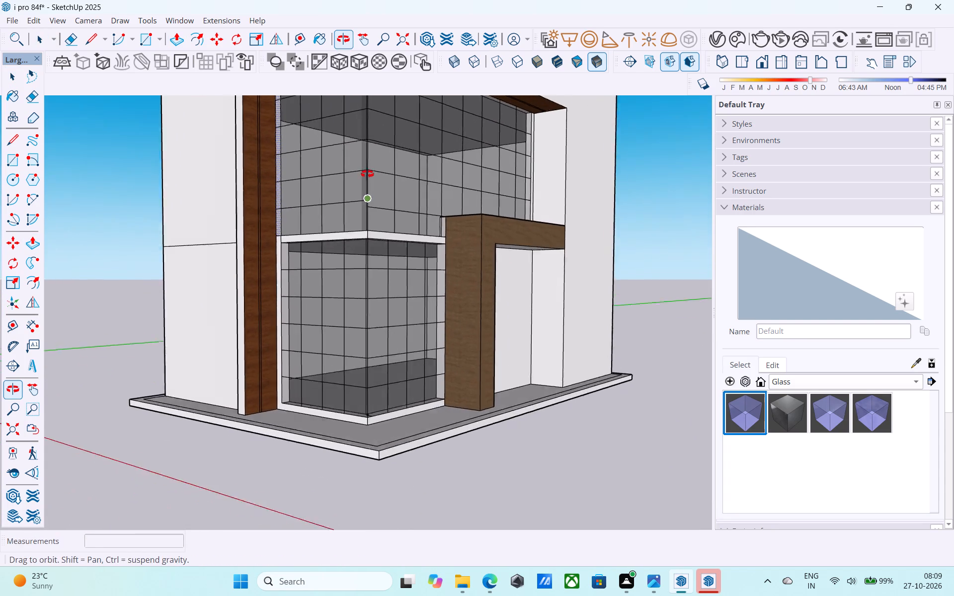
{"action": "middle_click_drag", "start_coordinate": [367, 174], "coordinate": [366, 170], "text": "shift"}
{"action": "scroll", "coordinate": [297, 271], "scroll_direction": "up", "scroll_amount": 8}
{"action": "key", "text": "space"}
{"action": "middle_click_drag", "start_coordinate": [281, 276], "coordinate": [276, 272]}
{"action": "scroll", "coordinate": [276, 271], "scroll_direction": "up", "scroll_amount": 4}
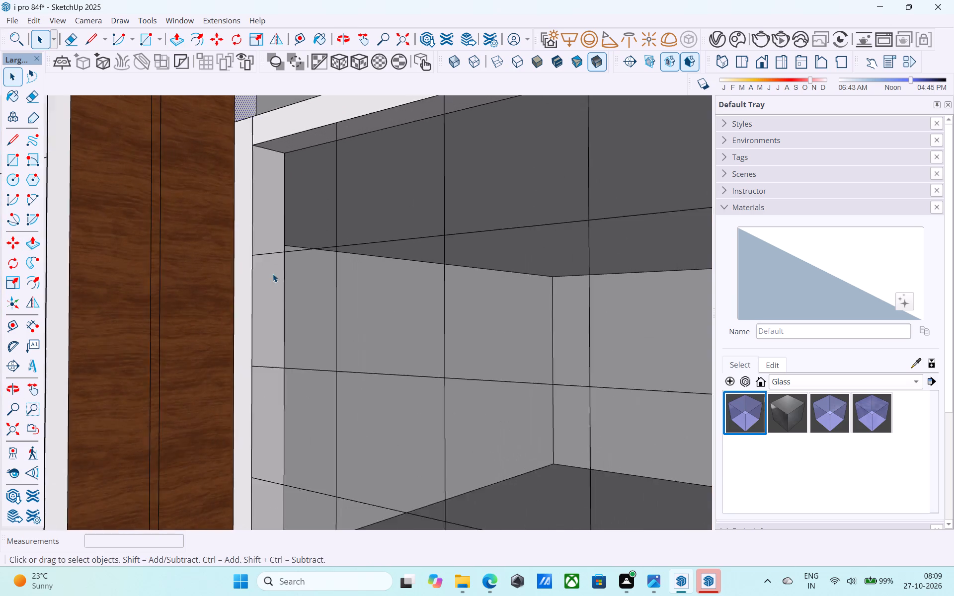
{"action": "scroll", "coordinate": [273, 274], "scroll_direction": "up", "scroll_amount": 9}
{"action": "middle_click_drag", "start_coordinate": [273, 279], "coordinate": [47, 296]}
{"action": "scroll", "coordinate": [96, 291], "scroll_direction": "up", "scroll_amount": 1}
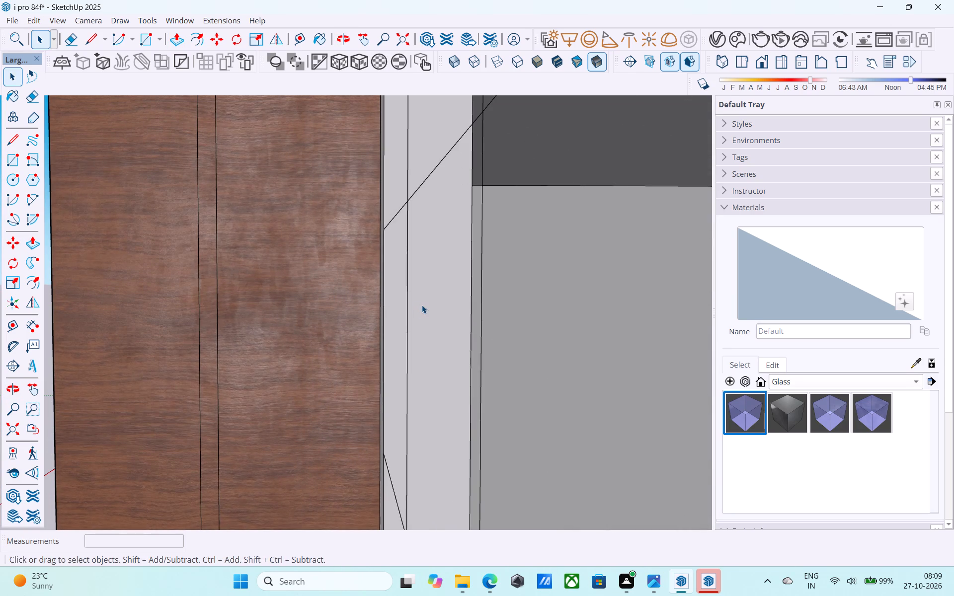
{"action": "middle_click_drag", "start_coordinate": [422, 305], "coordinate": [309, 285], "text": "shift"}
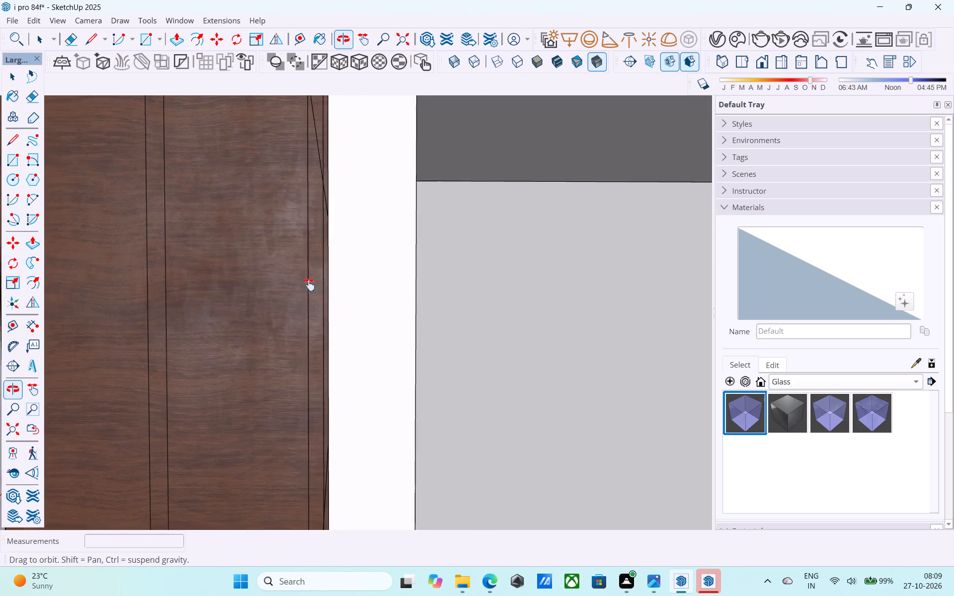
{"action": "middle_click_drag", "start_coordinate": [309, 285], "coordinate": [297, 284], "text": "shift"}
{"action": "left_click", "coordinate": [354, 299]}
{"action": "key", "text": "p"}
{"action": "middle_click_drag", "start_coordinate": [331, 300], "coordinate": [461, 299]}
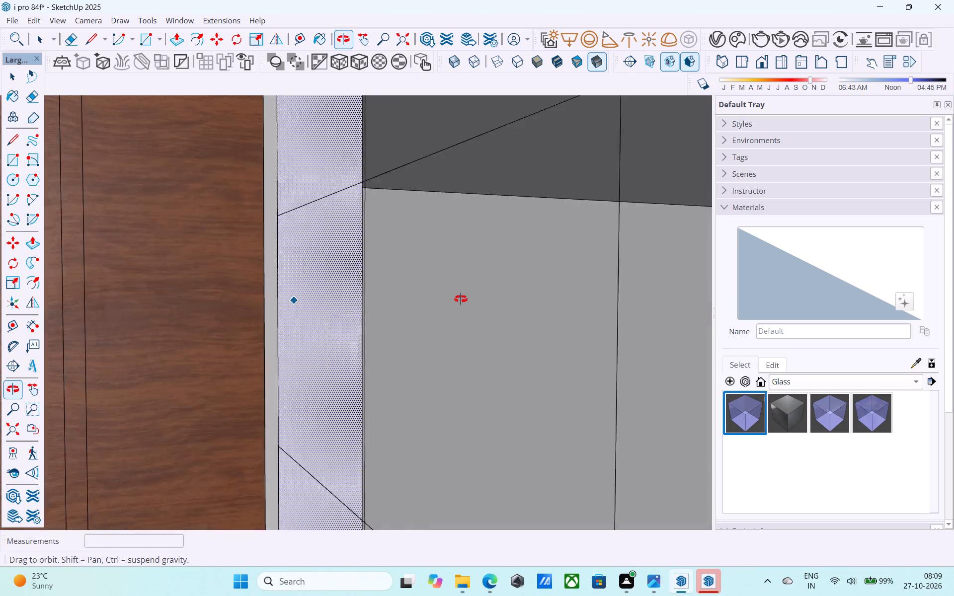
{"action": "middle_click_drag", "start_coordinate": [461, 299], "coordinate": [501, 295]}
{"action": "left_click", "coordinate": [290, 287]}
{"action": "left_click", "coordinate": [161, 263]}
Erase the short vertical edge on the end of the white band beside the wood pillar.
{"action": "scroll", "coordinate": [161, 260], "scroll_direction": "down", "scroll_amount": 8}
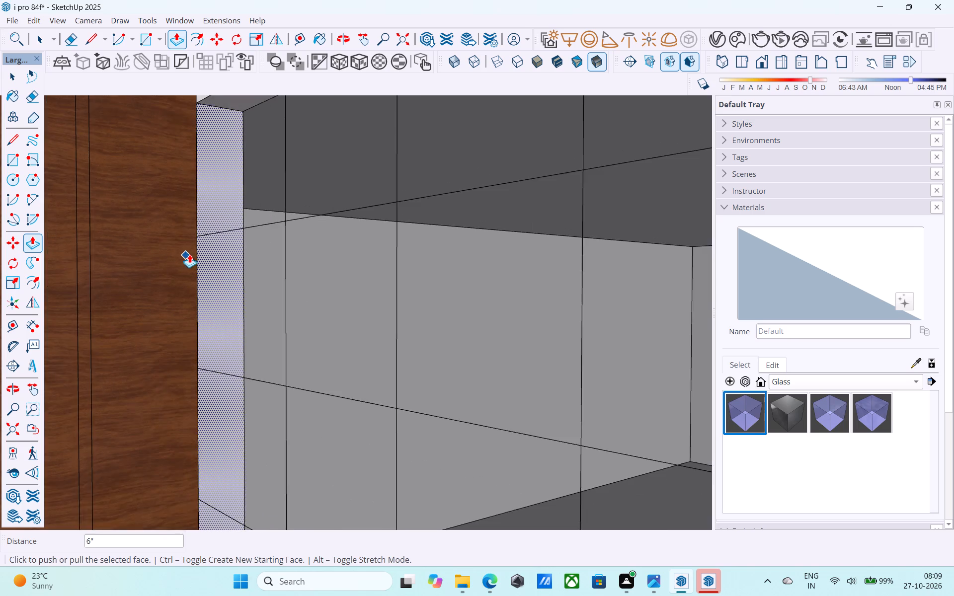
{"action": "scroll", "coordinate": [189, 254], "scroll_direction": "down", "scroll_amount": 14}
{"action": "middle_click_drag", "start_coordinate": [242, 253], "coordinate": [377, 283]}
{"action": "key", "text": "e"}
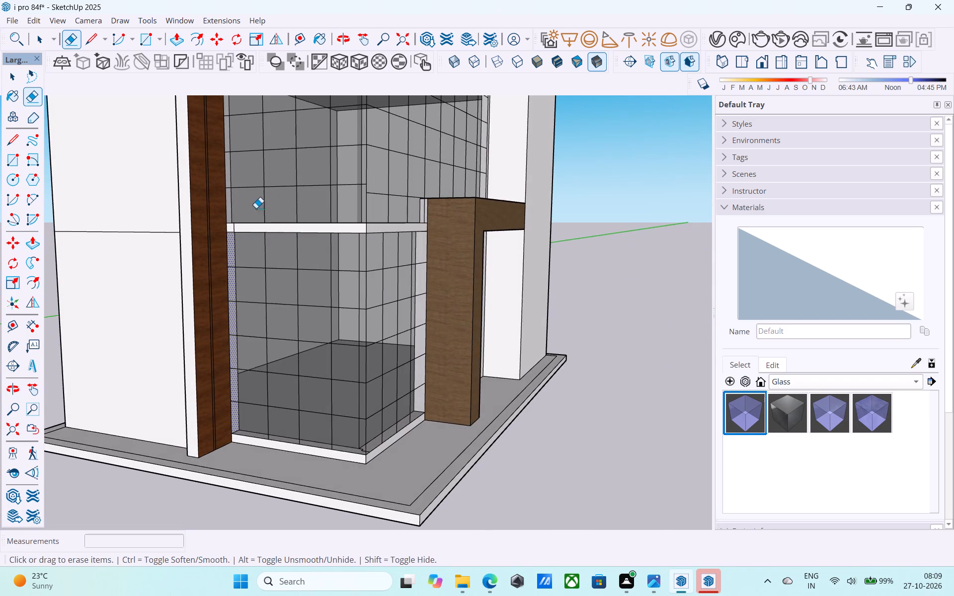
{"action": "scroll", "coordinate": [251, 212], "scroll_direction": "up", "scroll_amount": 7}
{"action": "left_click_drag", "start_coordinate": [224, 232], "coordinate": [220, 234]}
{"action": "scroll", "coordinate": [222, 234], "scroll_direction": "down", "scroll_amount": 17}
{"action": "key", "text": "space"}
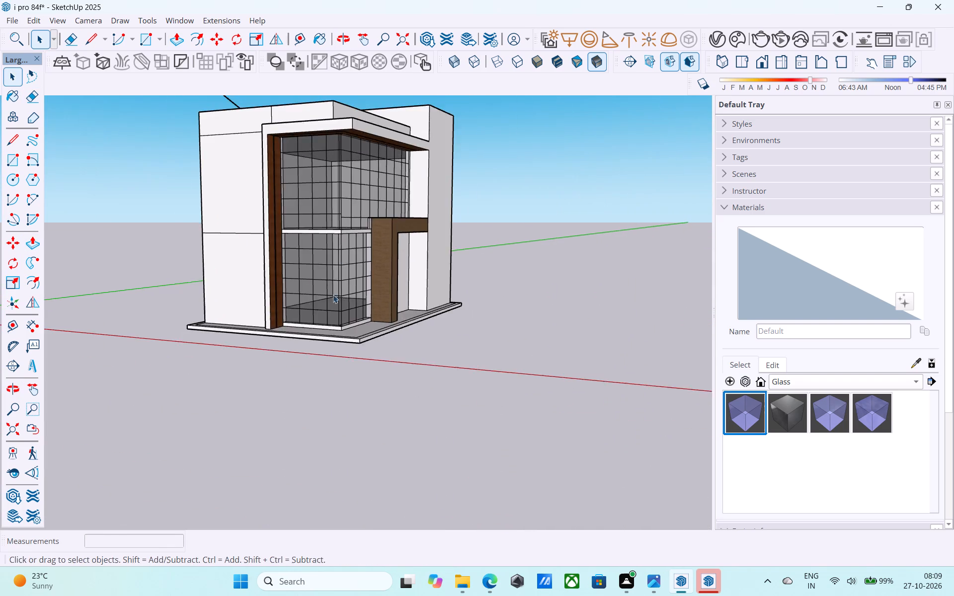
Examine the corner glazing, white band, frame strips and top of the wood portal from several angles.
{"action": "middle_click_drag", "start_coordinate": [333, 296], "coordinate": [330, 345]}
{"action": "scroll", "coordinate": [330, 345], "scroll_direction": "up", "scroll_amount": 1}
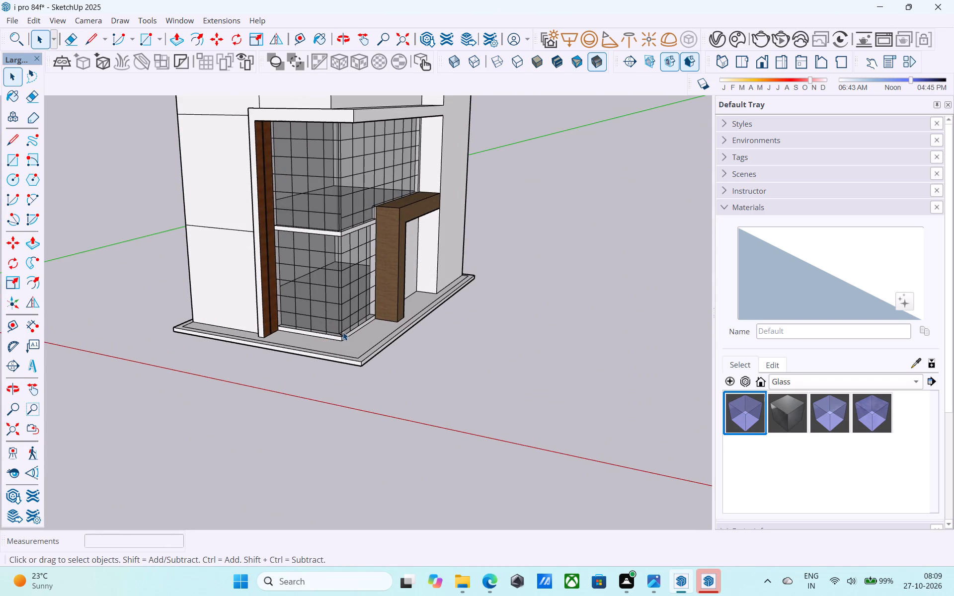
{"action": "scroll", "coordinate": [347, 318], "scroll_direction": "down", "scroll_amount": 6}
{"action": "middle_click_drag", "start_coordinate": [347, 318], "coordinate": [330, 221]}
{"action": "scroll", "coordinate": [330, 221], "scroll_direction": "up", "scroll_amount": 5}
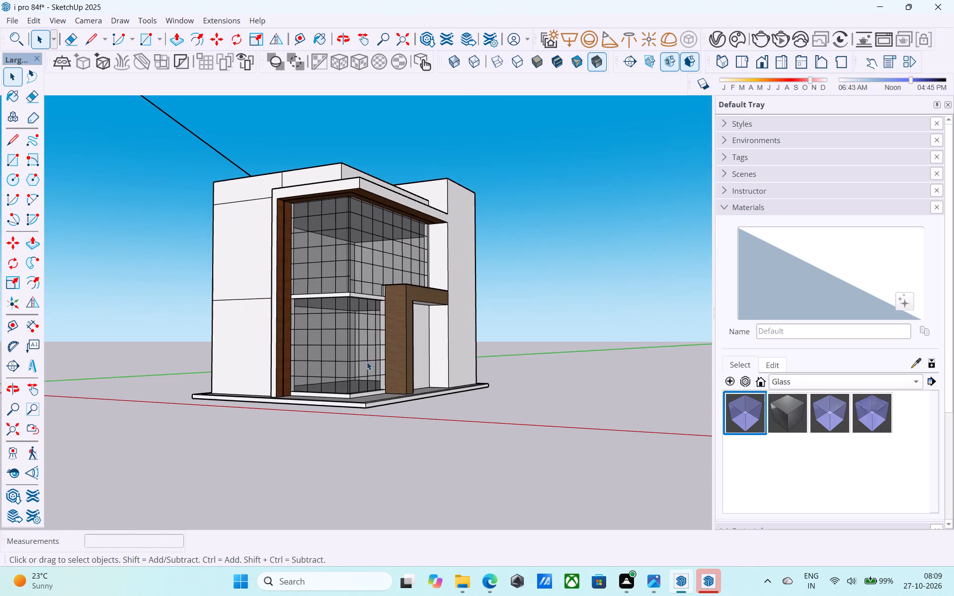
{"action": "middle_click_drag", "start_coordinate": [364, 362], "coordinate": [340, 307]}
{"action": "middle_click_drag", "start_coordinate": [326, 383], "coordinate": [312, 508]}
{"action": "middle_click_drag", "start_coordinate": [323, 437], "coordinate": [259, 435]}
{"action": "scroll", "coordinate": [328, 388], "scroll_direction": "up", "scroll_amount": 4}
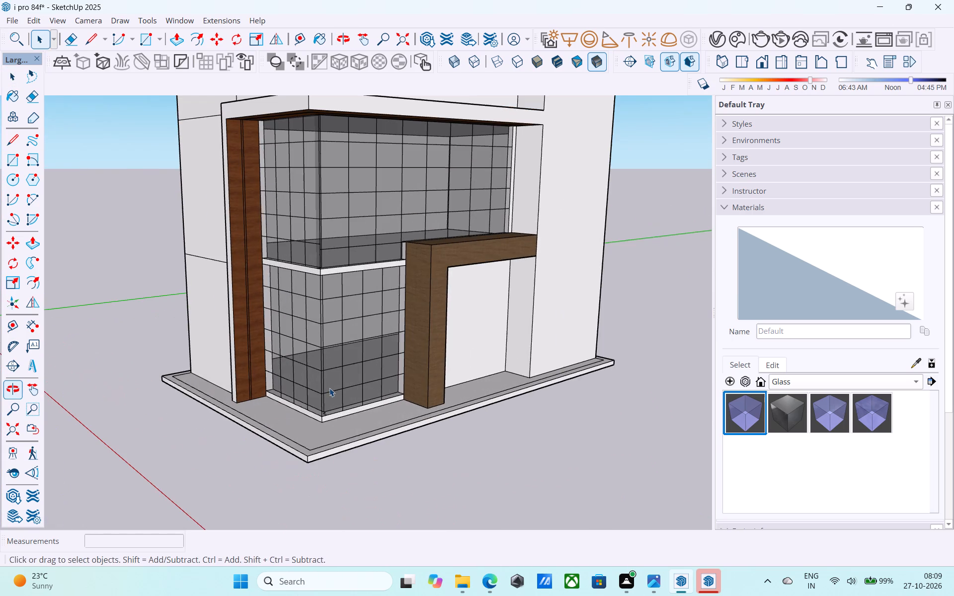
{"action": "middle_click_drag", "start_coordinate": [316, 416], "coordinate": [331, 404]}
{"action": "scroll", "coordinate": [423, 288], "scroll_direction": "up", "scroll_amount": 5}
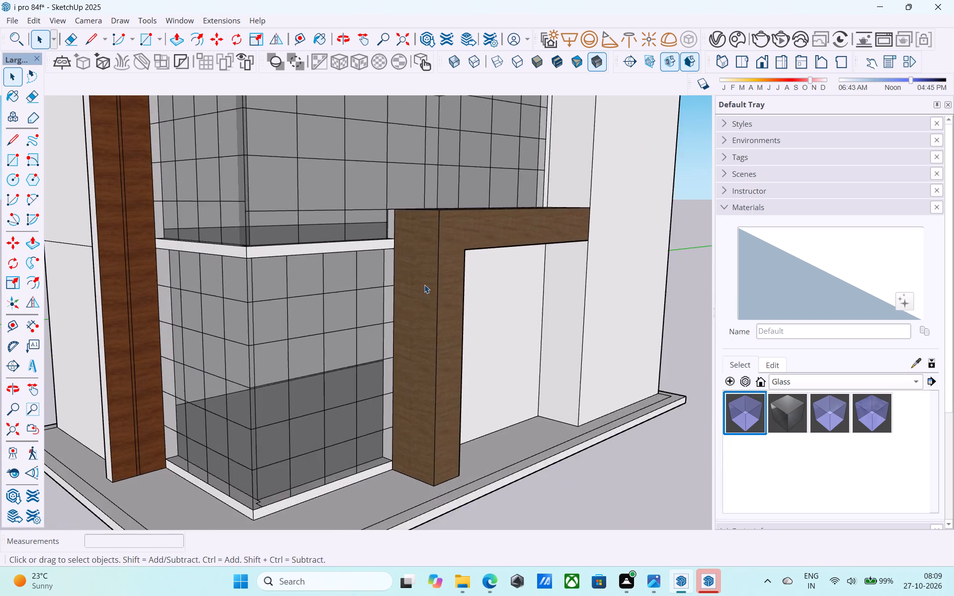
{"action": "scroll", "coordinate": [413, 276], "scroll_direction": "up", "scroll_amount": 5}
{"action": "middle_click_drag", "start_coordinate": [399, 257], "coordinate": [355, 441]}
{"action": "scroll", "coordinate": [400, 268], "scroll_direction": "up", "scroll_amount": 5}
{"action": "scroll", "coordinate": [391, 184], "scroll_direction": "down", "scroll_amount": 4}
{"action": "middle_click_drag", "start_coordinate": [391, 198], "coordinate": [427, 234], "text": "shift"}
{"action": "scroll", "coordinate": [429, 284], "scroll_direction": "up", "scroll_amount": 8}
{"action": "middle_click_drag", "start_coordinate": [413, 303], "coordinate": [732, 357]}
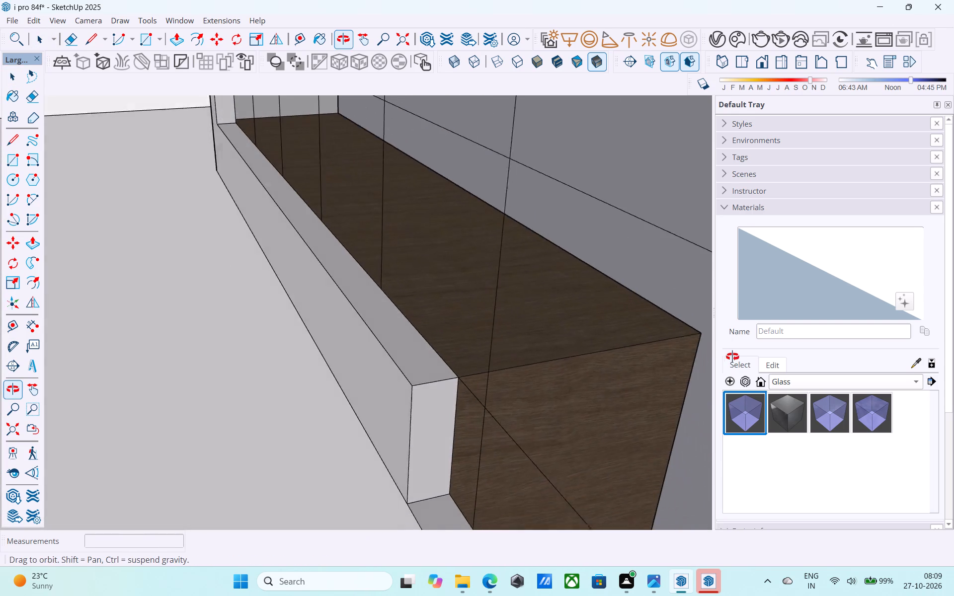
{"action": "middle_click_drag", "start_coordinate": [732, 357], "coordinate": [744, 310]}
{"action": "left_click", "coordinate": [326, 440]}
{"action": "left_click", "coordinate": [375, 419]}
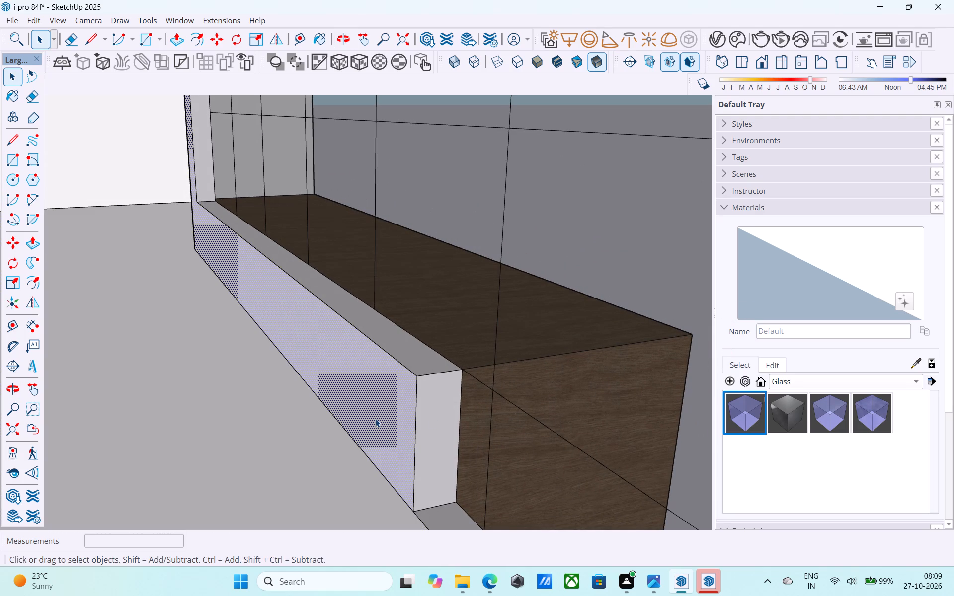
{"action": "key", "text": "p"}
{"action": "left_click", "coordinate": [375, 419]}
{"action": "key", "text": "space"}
Examine the inner face of the white frame behind the wood portal and the building's front.
{"action": "middle_click_drag", "start_coordinate": [423, 406], "coordinate": [418, 392]}
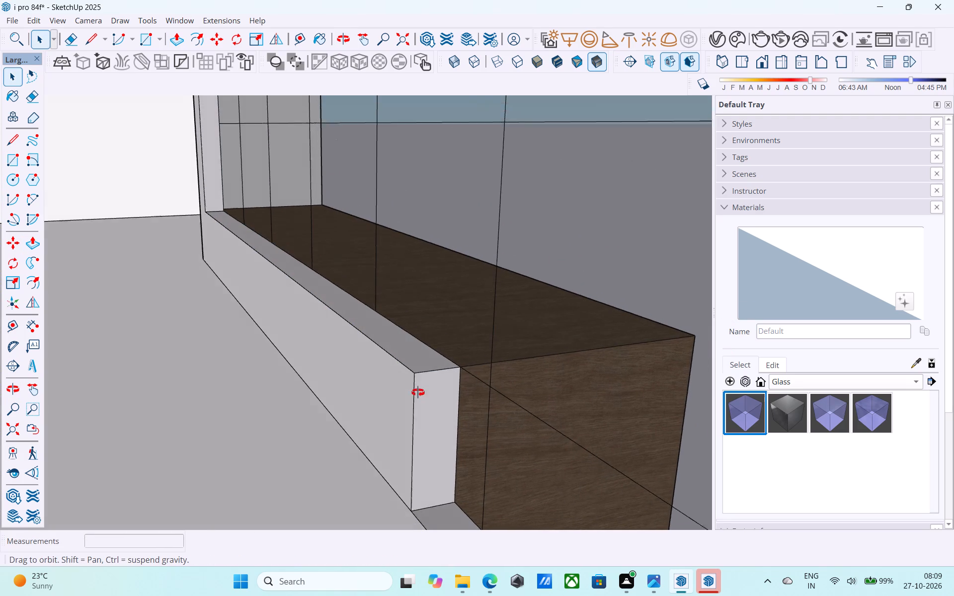
{"action": "middle_click_drag", "start_coordinate": [418, 392], "coordinate": [457, 338]}
{"action": "scroll", "coordinate": [432, 370], "scroll_direction": "up", "scroll_amount": 1}
{"action": "scroll", "coordinate": [391, 401], "scroll_direction": "up", "scroll_amount": 4}
{"action": "scroll", "coordinate": [394, 399], "scroll_direction": "down", "scroll_amount": 4}
{"action": "middle_click_drag", "start_coordinate": [395, 400], "coordinate": [468, 446]}
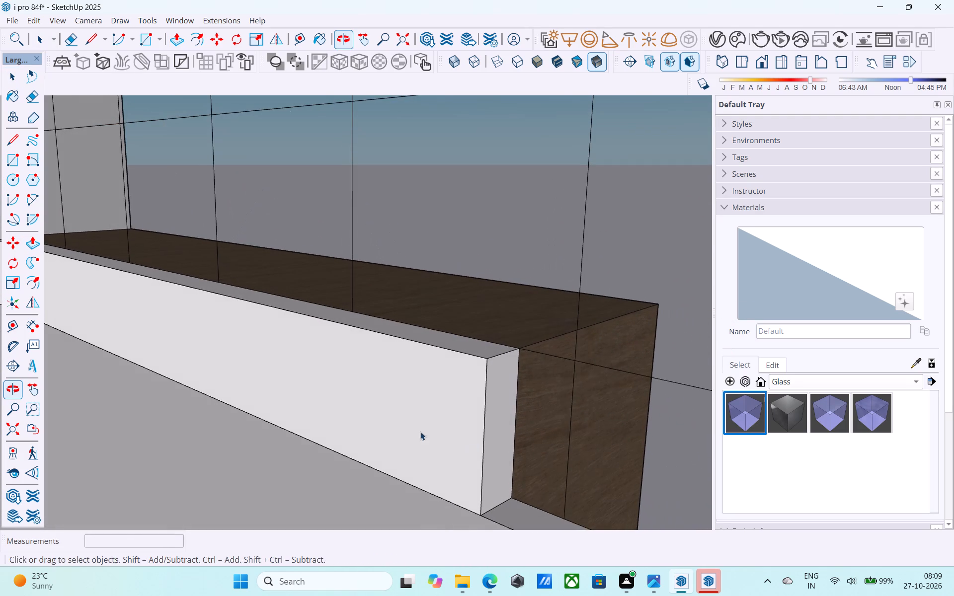
{"action": "left_click", "coordinate": [393, 428]}
{"action": "scroll", "coordinate": [419, 418], "scroll_direction": "down", "scroll_amount": 6}
{"action": "middle_click_drag", "start_coordinate": [421, 419], "coordinate": [430, 398]}
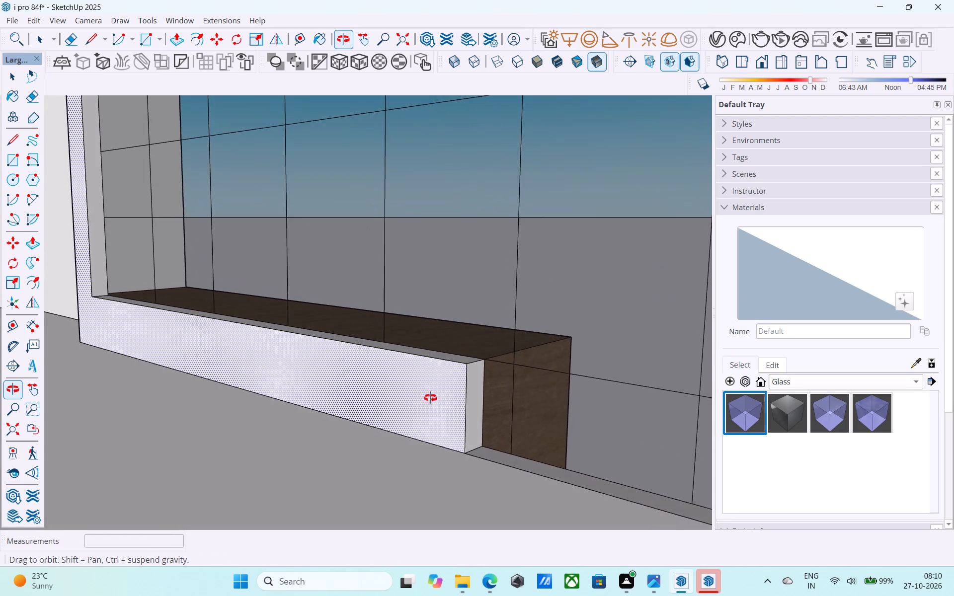
{"action": "middle_click_drag", "start_coordinate": [430, 398], "coordinate": [32, 393]}
{"action": "scroll", "coordinate": [471, 360], "scroll_direction": "down", "scroll_amount": 10}
{"action": "middle_click_drag", "start_coordinate": [509, 379], "coordinate": [432, 362]}
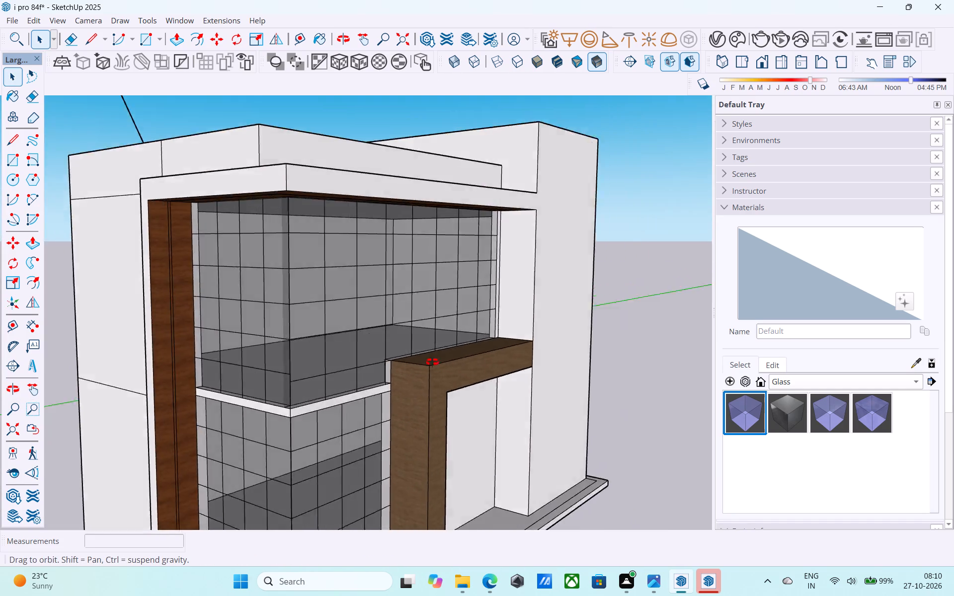
{"action": "middle_click_drag", "start_coordinate": [432, 362], "coordinate": [331, 364]}
Save the model.
{"action": "scroll", "coordinate": [330, 363], "scroll_direction": "up", "scroll_amount": 3}
{"action": "key", "text": "ctrl+s"}
{"action": "scroll", "coordinate": [330, 363], "scroll_direction": "down", "scroll_amount": 4}
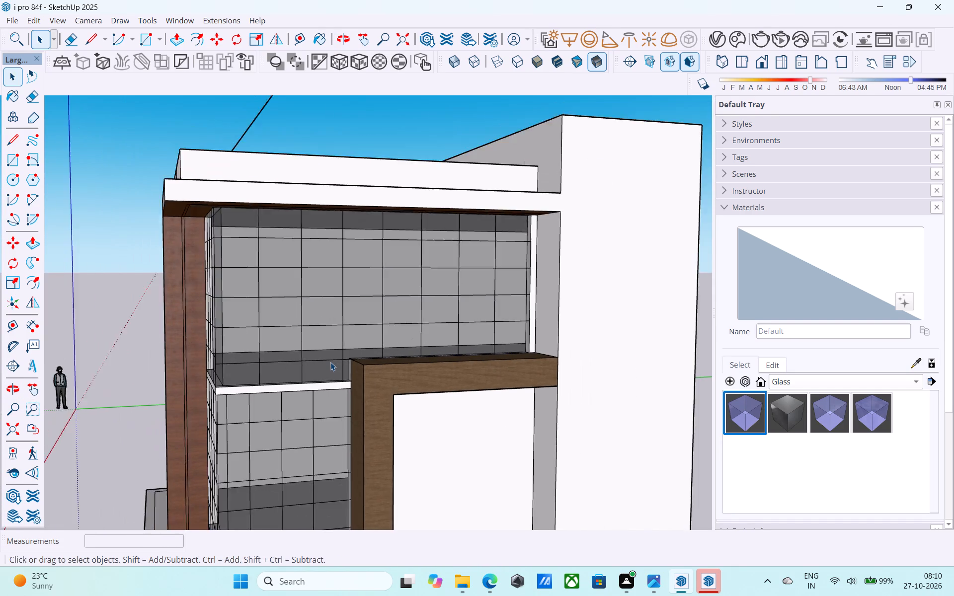
{"action": "scroll", "coordinate": [330, 362], "scroll_direction": "down", "scroll_amount": 4}
{"action": "middle_click_drag", "start_coordinate": [343, 417], "coordinate": [374, 457], "text": "shift"}
{"action": "middle_click_drag", "start_coordinate": [188, 429], "coordinate": [310, 430]}
{"action": "middle_click_drag", "start_coordinate": [355, 423], "coordinate": [123, 419]}
{"action": "key", "text": "ctrl+s"}
{"action": "middle_click_drag", "start_coordinate": [233, 380], "coordinate": [280, 376]}
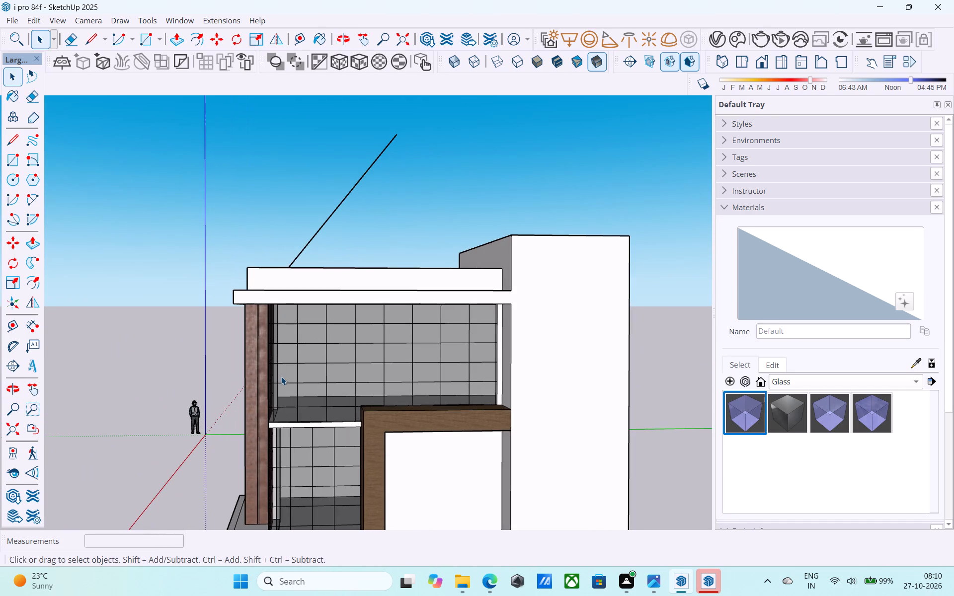
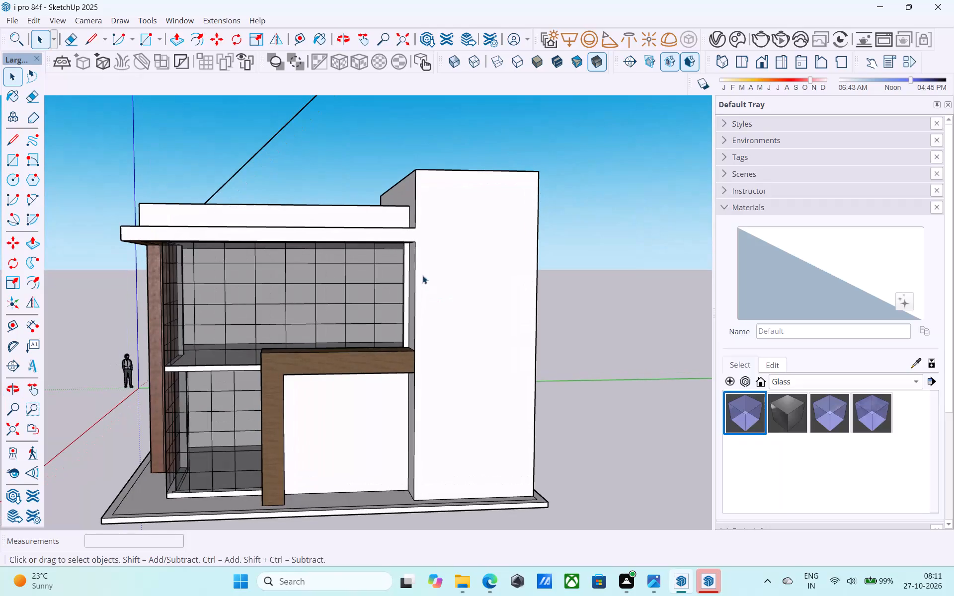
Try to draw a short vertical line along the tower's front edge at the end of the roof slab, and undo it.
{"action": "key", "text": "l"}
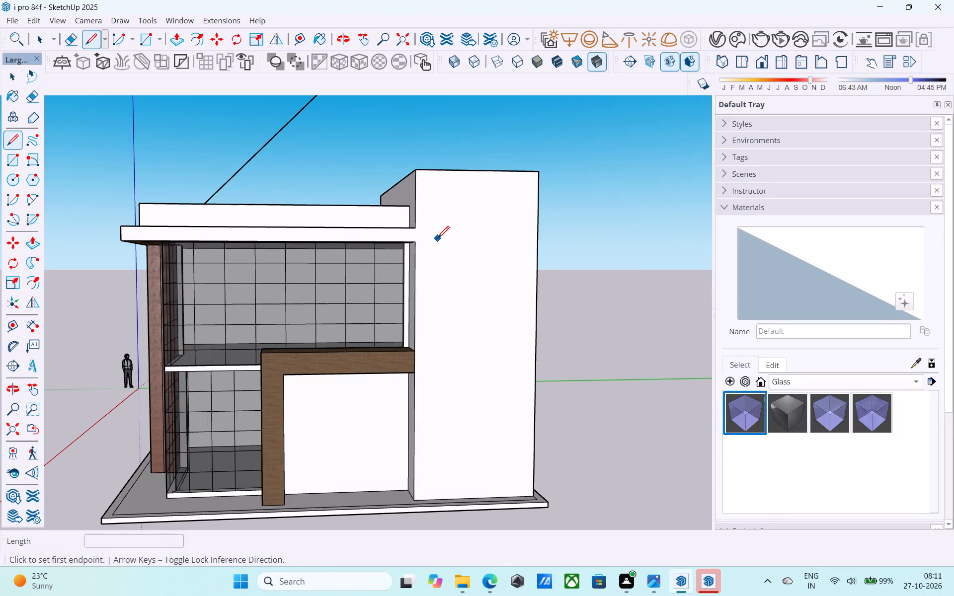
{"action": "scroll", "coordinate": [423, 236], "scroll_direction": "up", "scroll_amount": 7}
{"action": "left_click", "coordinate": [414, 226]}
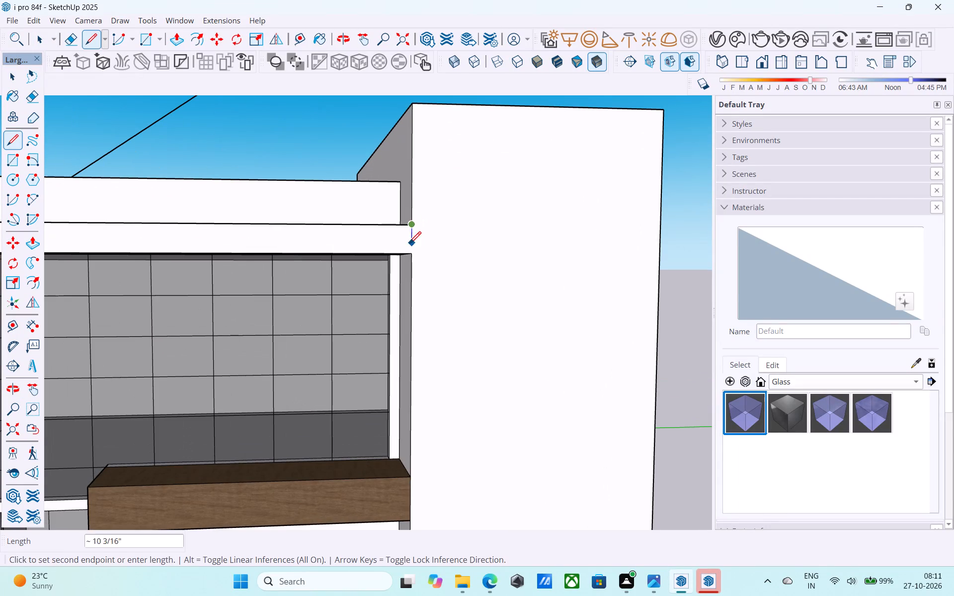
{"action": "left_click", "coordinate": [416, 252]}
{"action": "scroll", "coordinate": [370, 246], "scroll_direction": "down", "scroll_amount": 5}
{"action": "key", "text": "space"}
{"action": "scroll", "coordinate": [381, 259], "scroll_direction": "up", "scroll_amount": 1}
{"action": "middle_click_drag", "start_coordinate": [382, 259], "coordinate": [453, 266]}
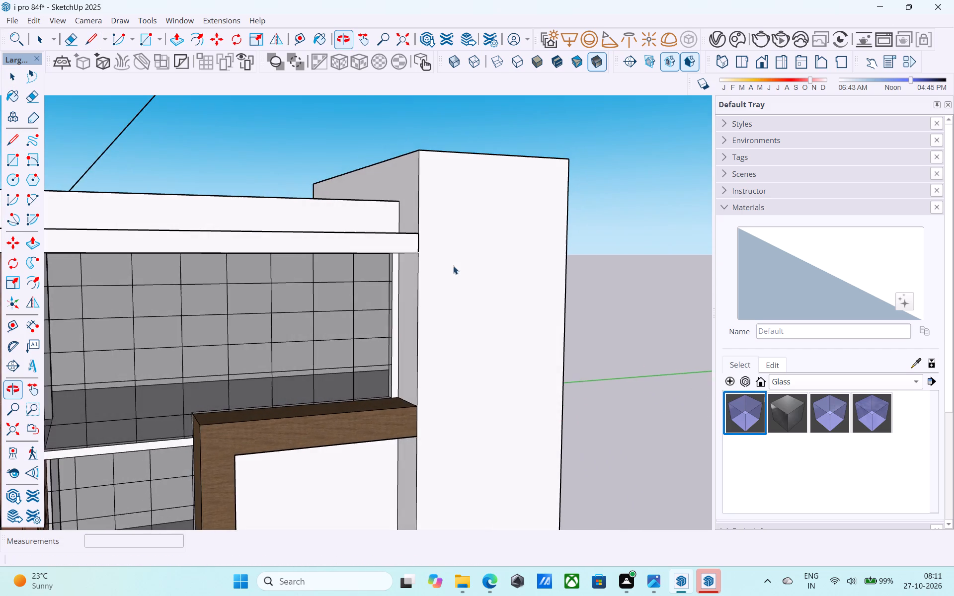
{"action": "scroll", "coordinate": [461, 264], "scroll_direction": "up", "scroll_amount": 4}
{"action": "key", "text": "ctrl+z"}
Draw a 1' 3" vertical line where the roof slab's end meets the tower's front edge.
{"action": "key", "text": "l"}
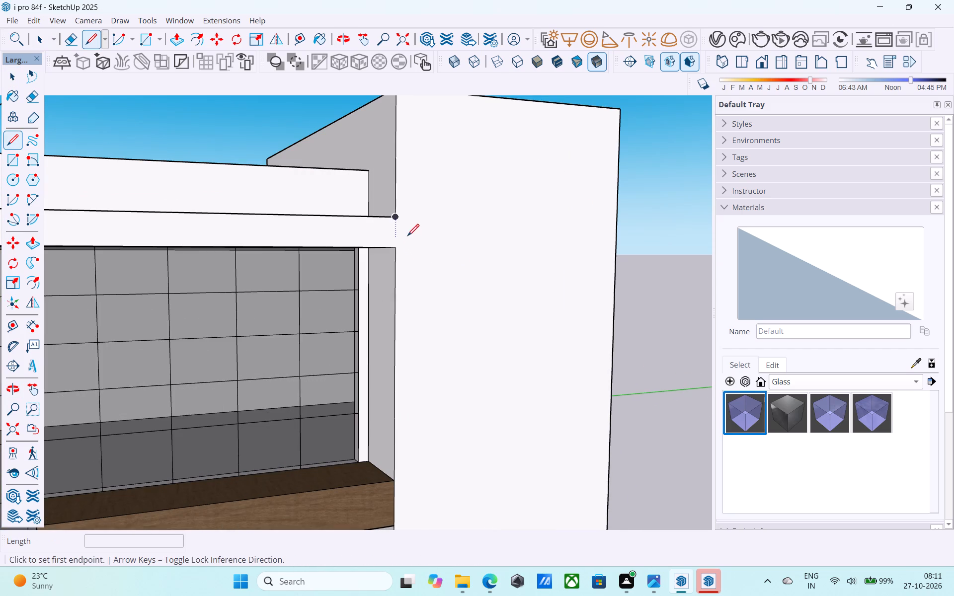
{"action": "scroll", "coordinate": [395, 219], "scroll_direction": "up", "scroll_amount": 5}
{"action": "left_click", "coordinate": [395, 219]}
{"action": "left_click", "coordinate": [396, 268]}
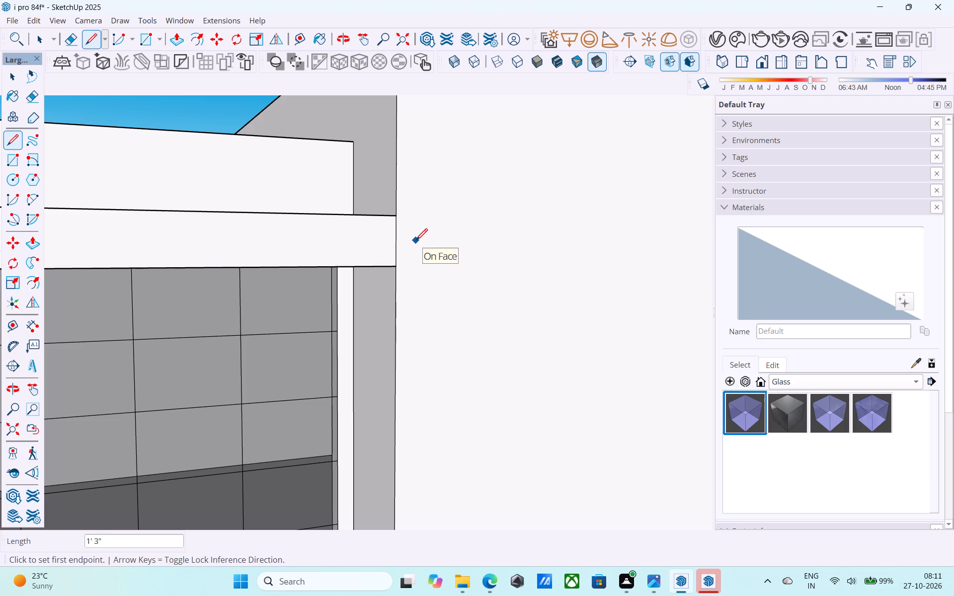
{"action": "middle_click_drag", "start_coordinate": [434, 239], "coordinate": [434, 237]}
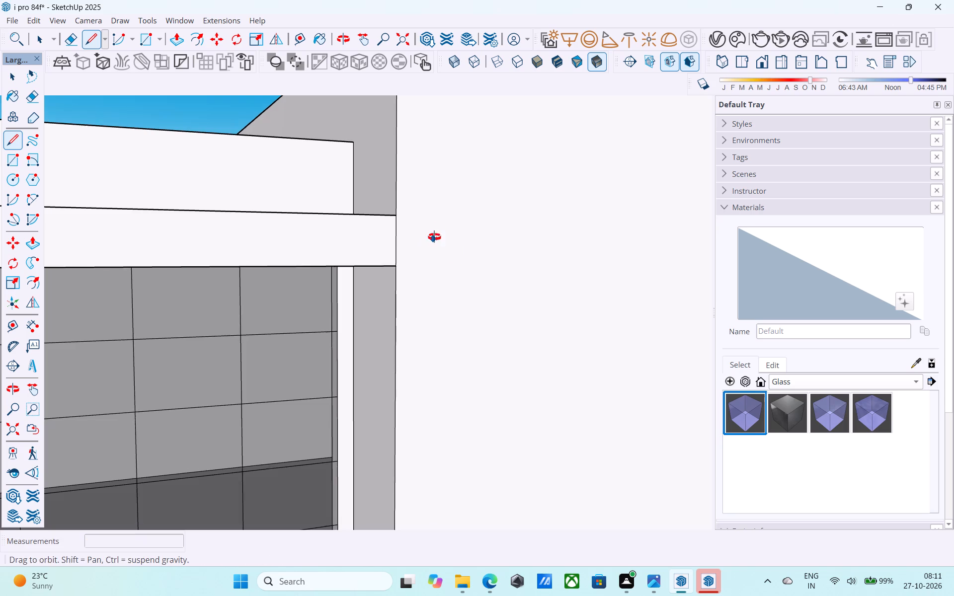
{"action": "middle_click_drag", "start_coordinate": [434, 237], "coordinate": [426, 212]}
{"action": "scroll", "coordinate": [276, 205], "scroll_direction": "down", "scroll_amount": 12}
{"action": "middle_click_drag", "start_coordinate": [320, 225], "coordinate": [336, 269]}
Offset the outline of the tower's front face inward, trying 1' and 3' and settling on 2'.
{"action": "key", "text": "space"}
{"action": "scroll", "coordinate": [345, 259], "scroll_direction": "down", "scroll_amount": 4}
{"action": "middle_click_drag", "start_coordinate": [345, 259], "coordinate": [428, 266]}
{"action": "middle_click_drag", "start_coordinate": [346, 290], "coordinate": [374, 247], "text": "shift"}
{"action": "left_click", "coordinate": [395, 265]}
{"action": "middle_click_drag", "start_coordinate": [426, 265], "coordinate": [392, 262]}
{"action": "key", "text": "f"}
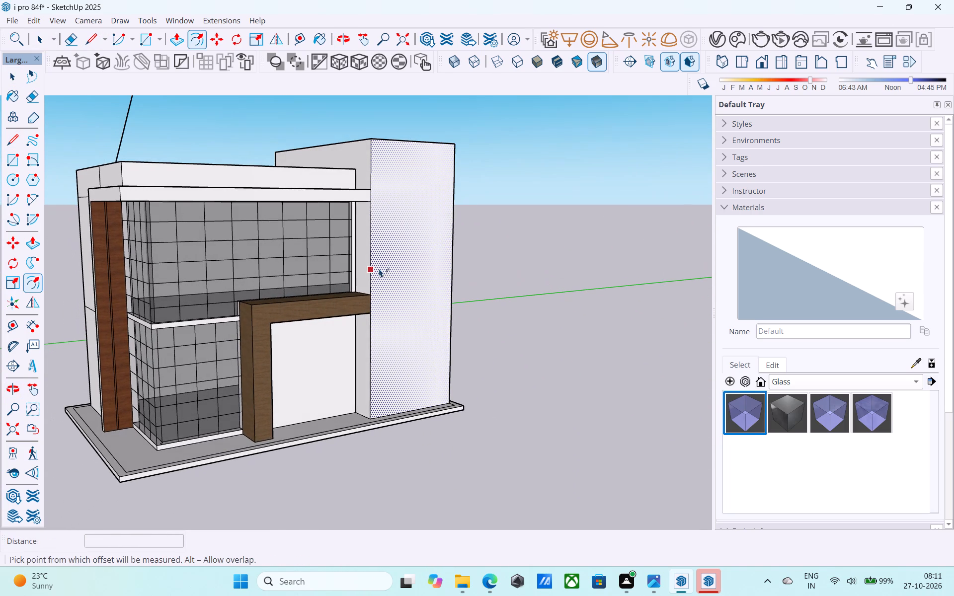
{"action": "left_click", "coordinate": [415, 259]}
{"action": "middle_click_drag", "start_coordinate": [424, 271], "coordinate": [323, 336]}
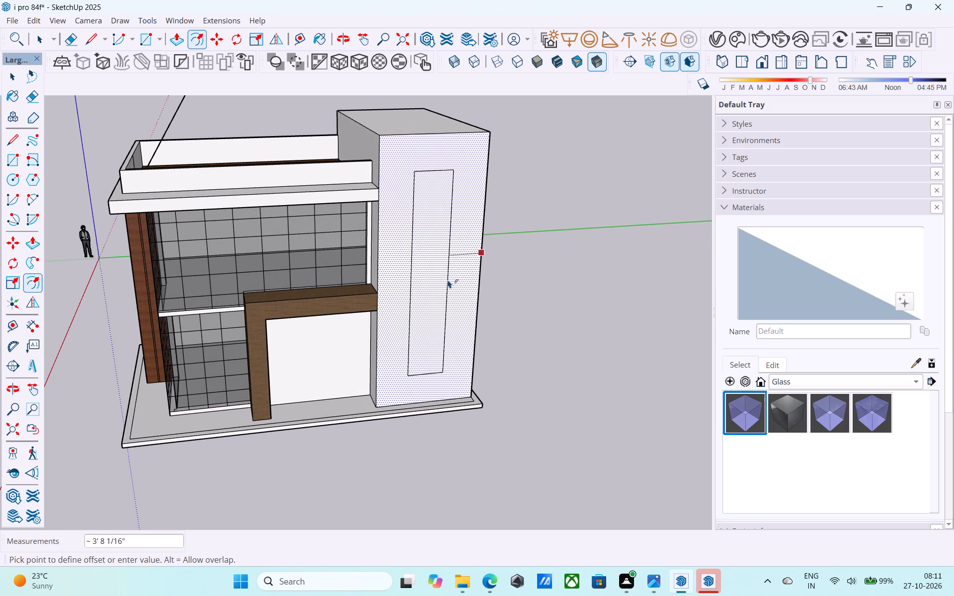
{"action": "type", "text": "1'"}
{"action": "key", "text": "Return"}
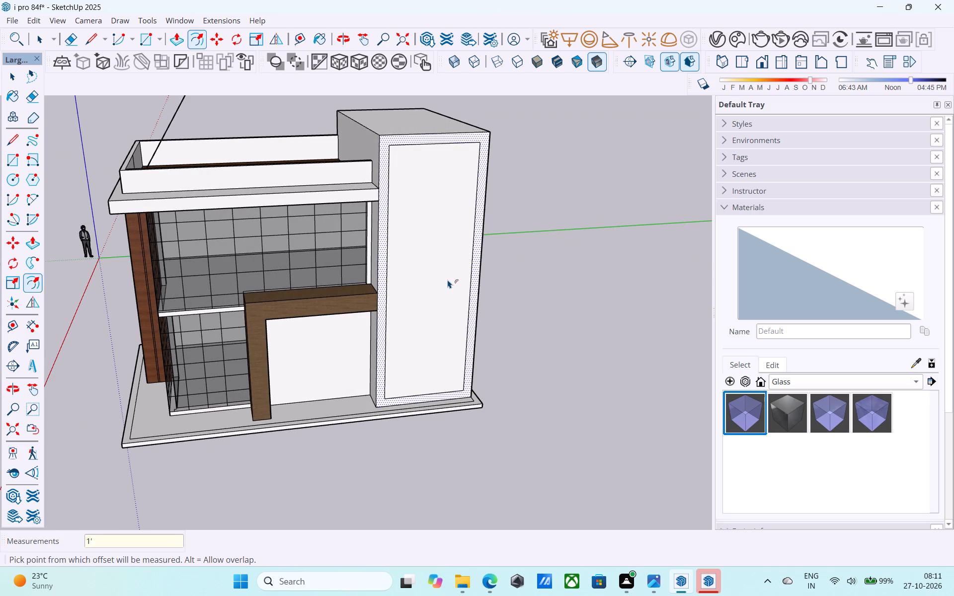
{"action": "type", "text": "3'"}
{"action": "key", "text": "Return"}
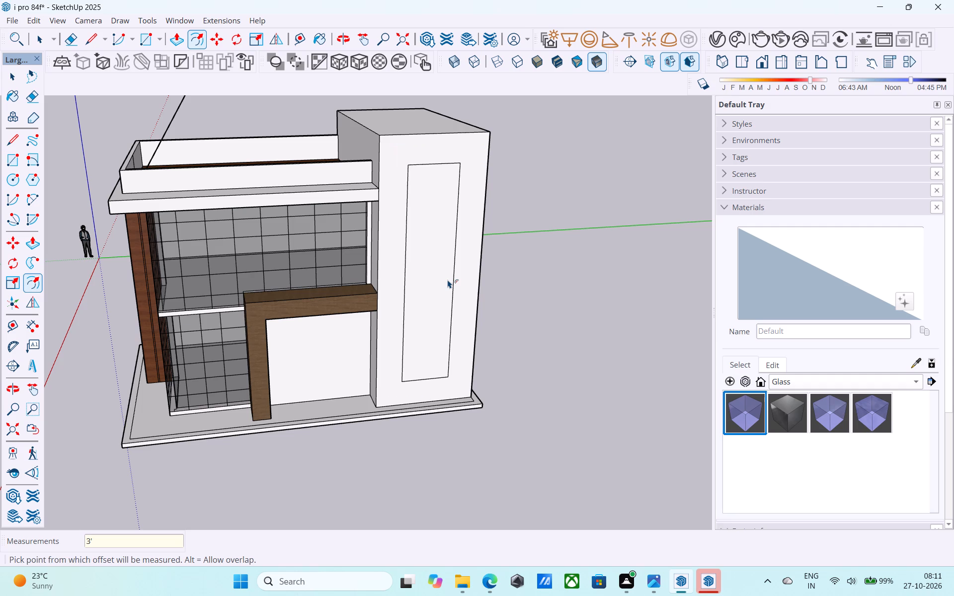
{"action": "type", "text": "2'"}
{"action": "key", "text": "Return"}
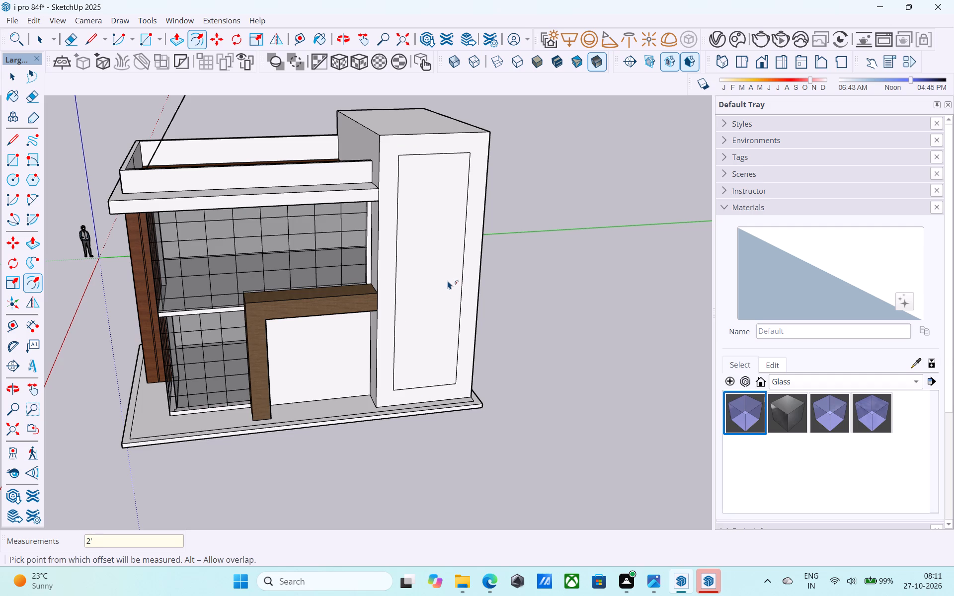
Draw a 7' 6" horizontal line across the lower part of the tower's inset rectangle and erase the rectangle's edges below it.
{"action": "middle_click_drag", "start_coordinate": [435, 302], "coordinate": [450, 285]}
{"action": "key", "text": "l"}
{"action": "scroll", "coordinate": [454, 289], "scroll_direction": "down", "scroll_amount": 5}
{"action": "middle_click_drag", "start_coordinate": [453, 289], "coordinate": [466, 286]}
{"action": "scroll", "coordinate": [443, 354], "scroll_direction": "up", "scroll_amount": 7}
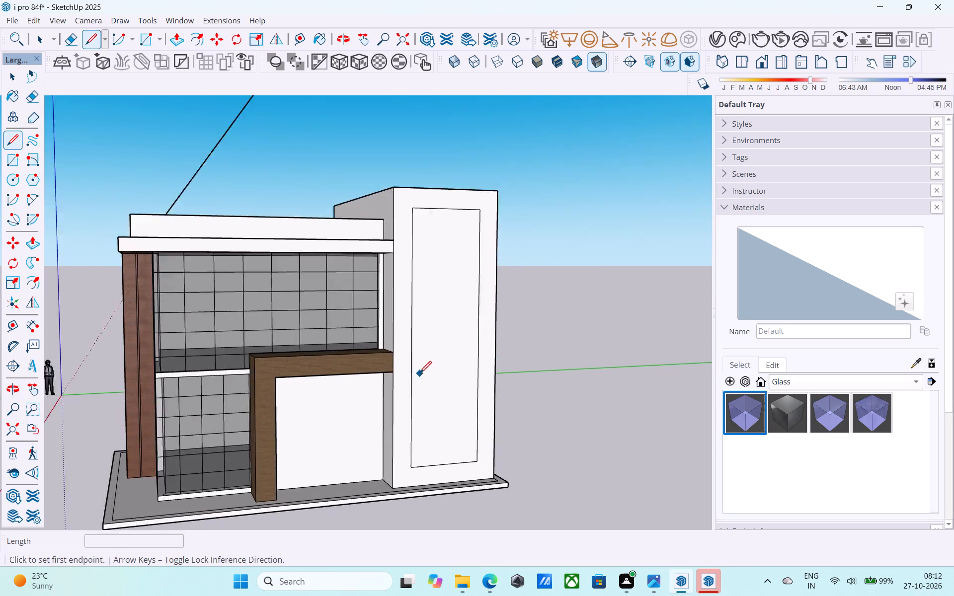
{"action": "scroll", "coordinate": [420, 374], "scroll_direction": "up", "scroll_amount": 1}
{"action": "left_click", "coordinate": [413, 397]}
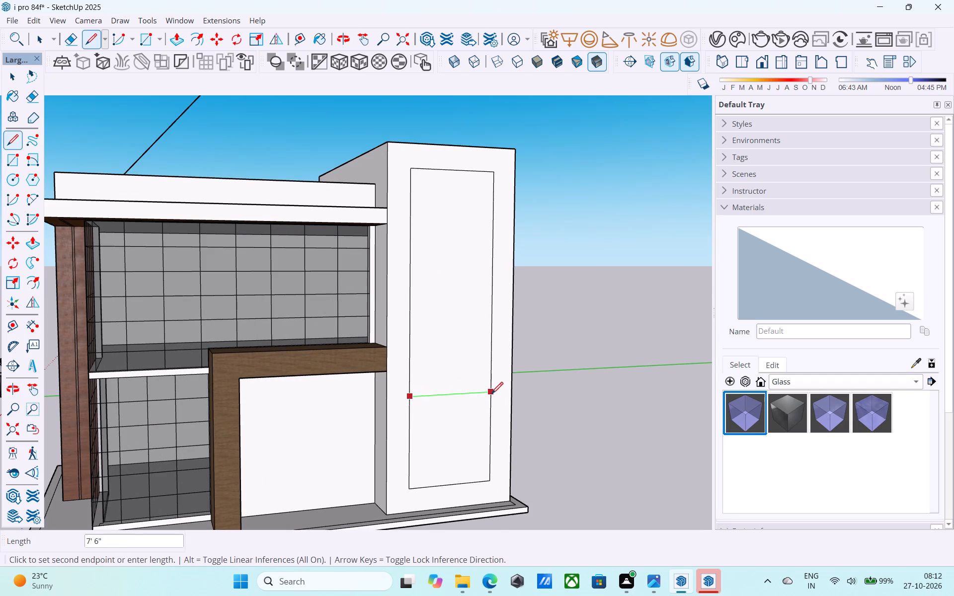
{"action": "left_click", "coordinate": [491, 395]}
{"action": "key", "text": "e"}
{"action": "left_click_drag", "start_coordinate": [410, 420], "coordinate": [404, 420]}
{"action": "left_click_drag", "start_coordinate": [438, 462], "coordinate": [441, 487]}
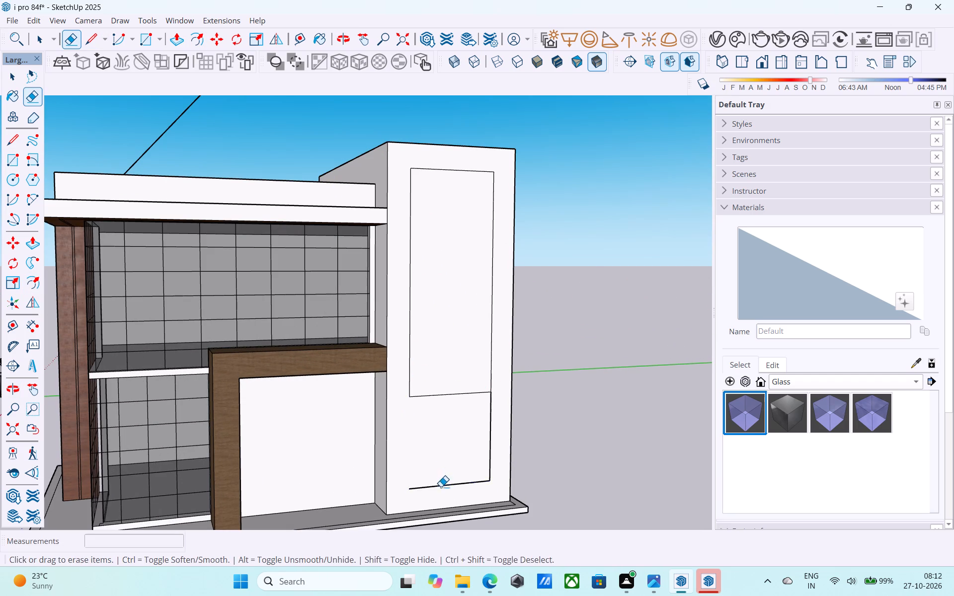
{"action": "left_click_drag", "start_coordinate": [441, 487], "coordinate": [441, 488]}
{"action": "left_click_drag", "start_coordinate": [498, 420], "coordinate": [490, 421]}
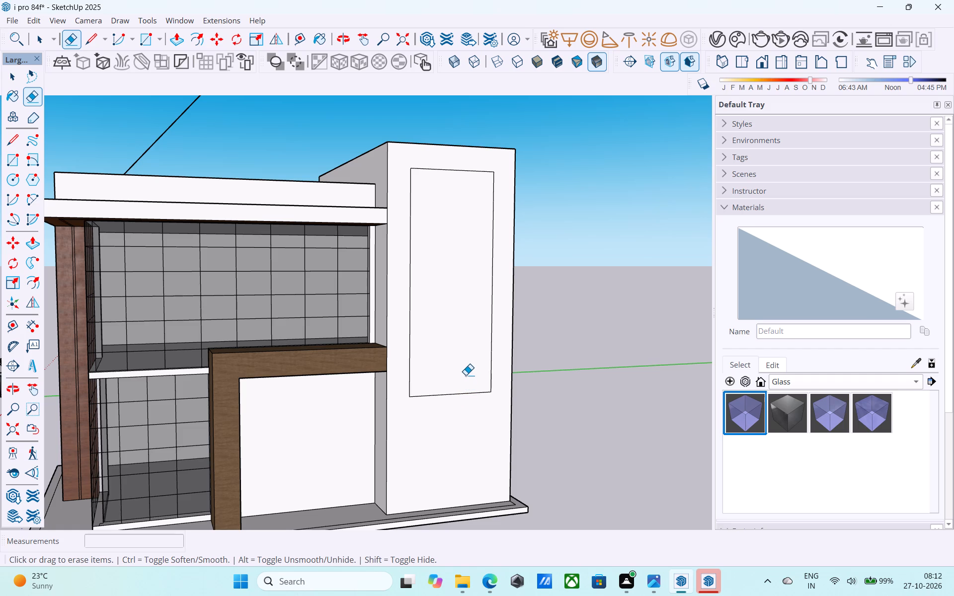
{"action": "scroll", "coordinate": [462, 376], "scroll_direction": "down", "scroll_amount": 3}
{"action": "middle_click_drag", "start_coordinate": [462, 376], "coordinate": [430, 382]}
{"action": "key", "text": "space"}
Draw a 7' 6" horizontal line across the inset rectangle level with the roof slab's underside and erase the rectangle's edges above it.
{"action": "key", "text": "l"}
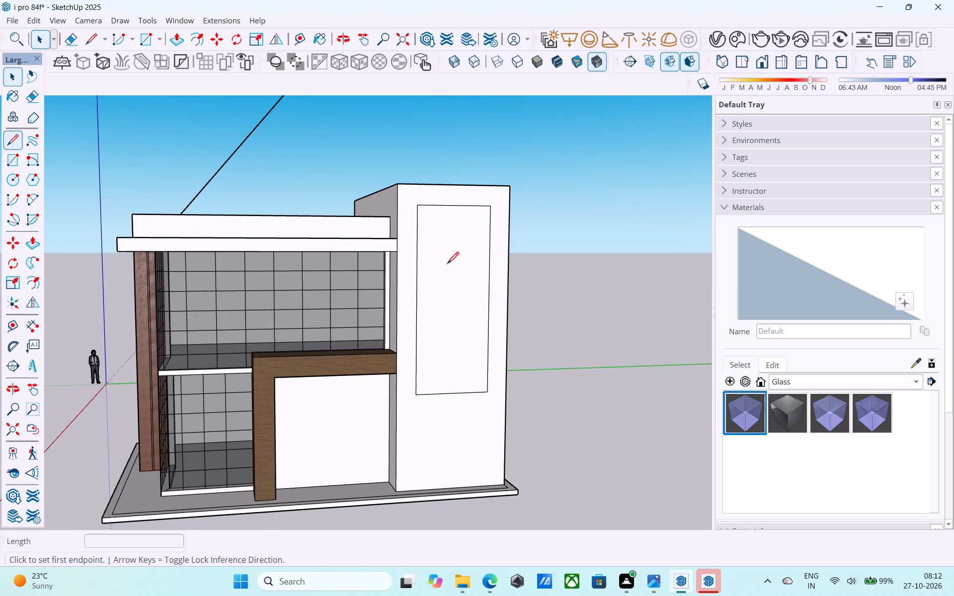
{"action": "scroll", "coordinate": [424, 246], "scroll_direction": "up", "scroll_amount": 5}
{"action": "left_click", "coordinate": [411, 251]}
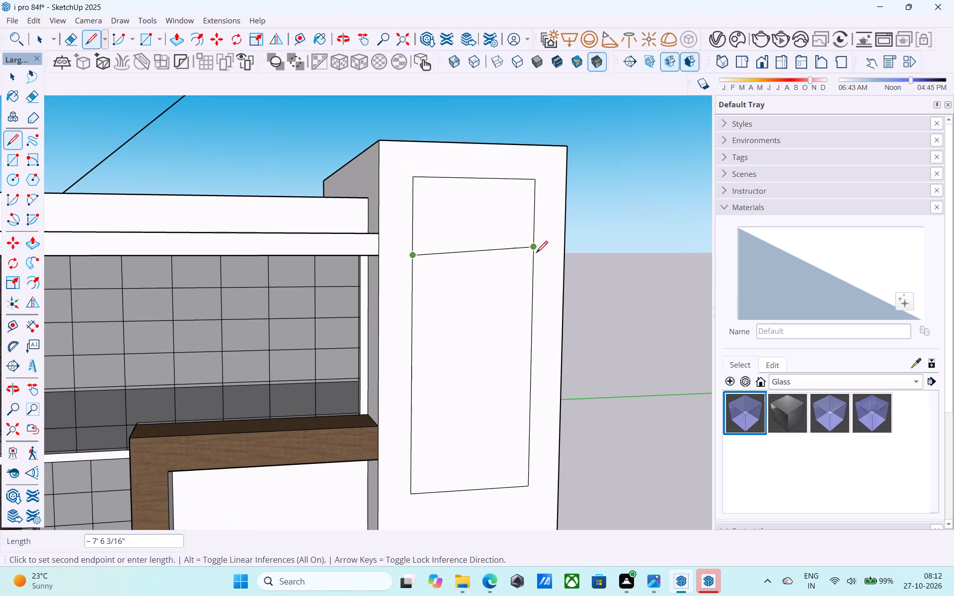
{"action": "left_click", "coordinate": [531, 255]}
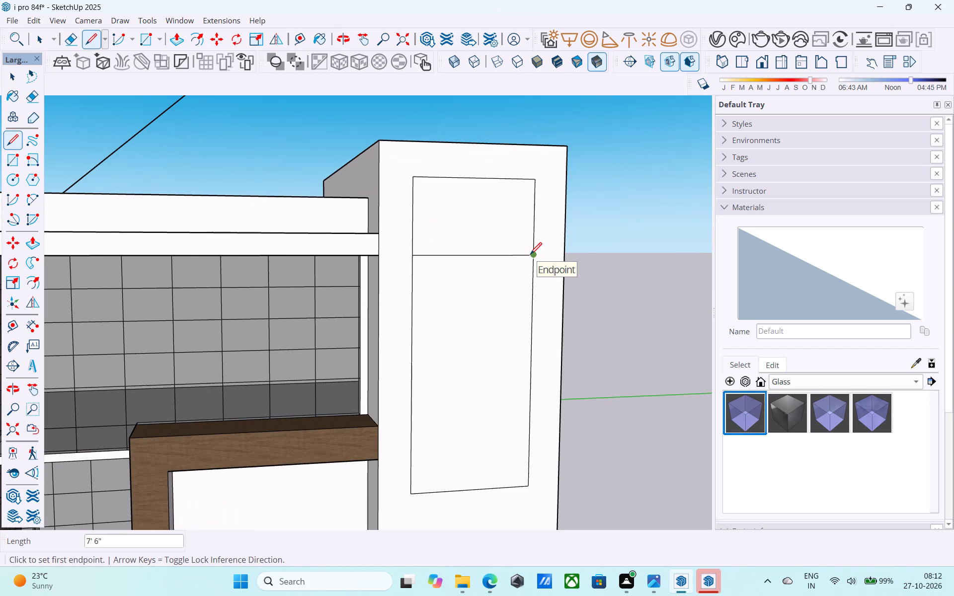
{"action": "key", "text": "e"}
{"action": "left_click_drag", "start_coordinate": [408, 215], "coordinate": [407, 215]}
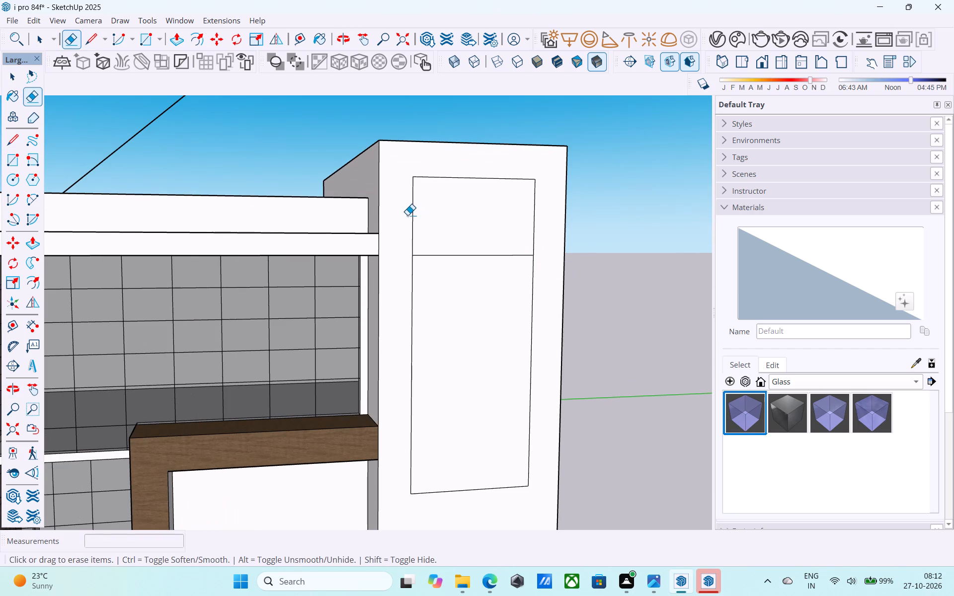
{"action": "left_click_drag", "start_coordinate": [407, 215], "coordinate": [415, 214]}
{"action": "left_click_drag", "start_coordinate": [443, 171], "coordinate": [446, 181]}
{"action": "left_click_drag", "start_coordinate": [418, 235], "coordinate": [411, 238]}
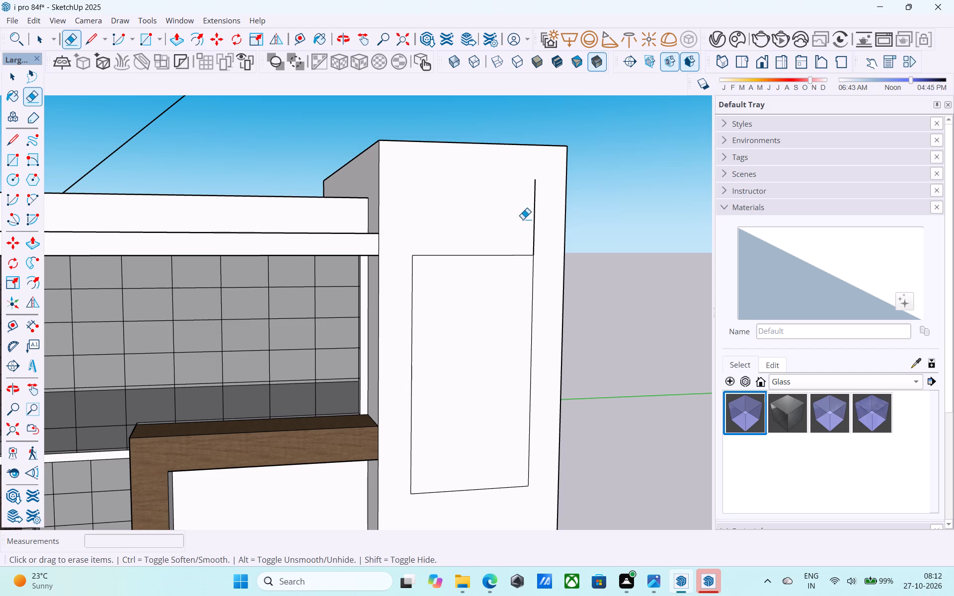
{"action": "left_click_drag", "start_coordinate": [529, 218], "coordinate": [539, 215]}
{"action": "left_click_drag", "start_coordinate": [535, 251], "coordinate": [529, 249]}
{"action": "scroll", "coordinate": [532, 238], "scroll_direction": "down", "scroll_amount": 5}
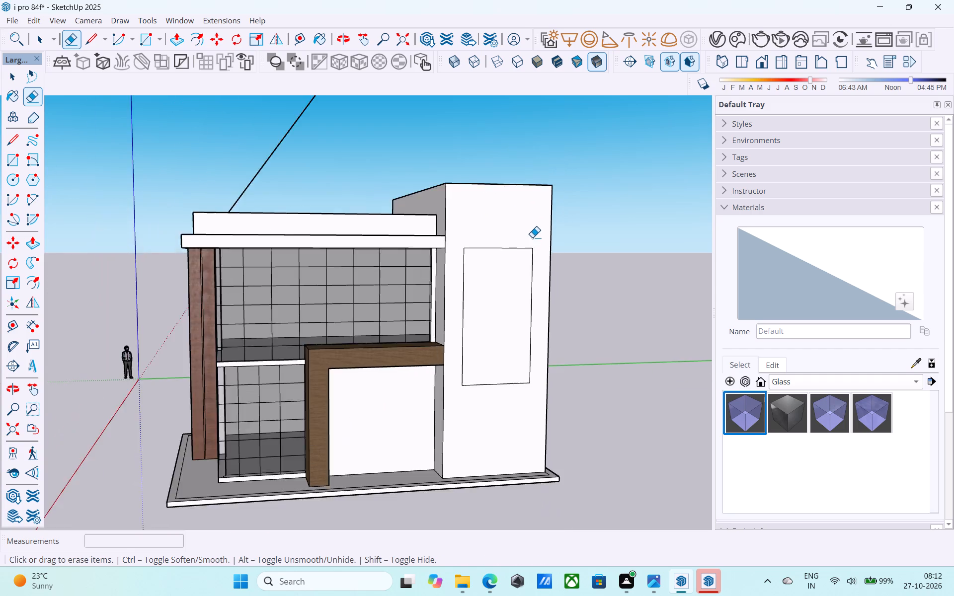
{"action": "scroll", "coordinate": [532, 237], "scroll_direction": "down", "scroll_amount": 5}
{"action": "middle_click_drag", "start_coordinate": [516, 270], "coordinate": [499, 274]}
{"action": "key", "text": "space"}
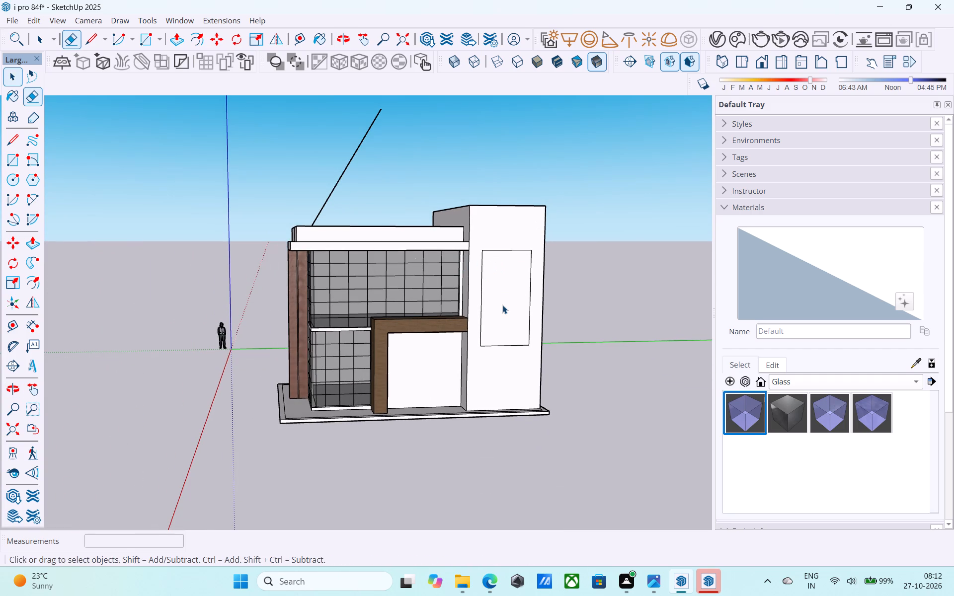
Push/Pull the trimmed rectangle on the tower's front face outward by 2".
{"action": "scroll", "coordinate": [502, 305], "scroll_direction": "up", "scroll_amount": 4}
{"action": "left_click", "coordinate": [502, 305]}
{"action": "key", "text": "p"}
{"action": "left_click", "coordinate": [502, 305]}
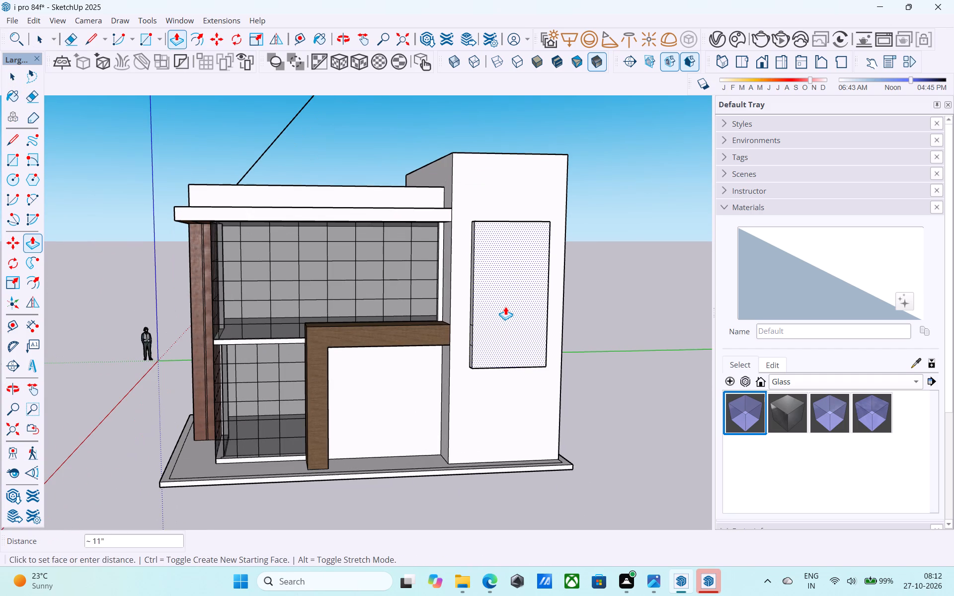
{"action": "key", "text": "2"}
{"action": "key", "text": "shift+quotedbl"}
{"action": "key", "text": "Return"}
{"action": "key", "text": "space"}
Paint the front face of the tower's raised panel with the wood material Plywood_01_1K.
{"action": "middle_click_drag", "start_coordinate": [455, 288], "coordinate": [475, 274]}
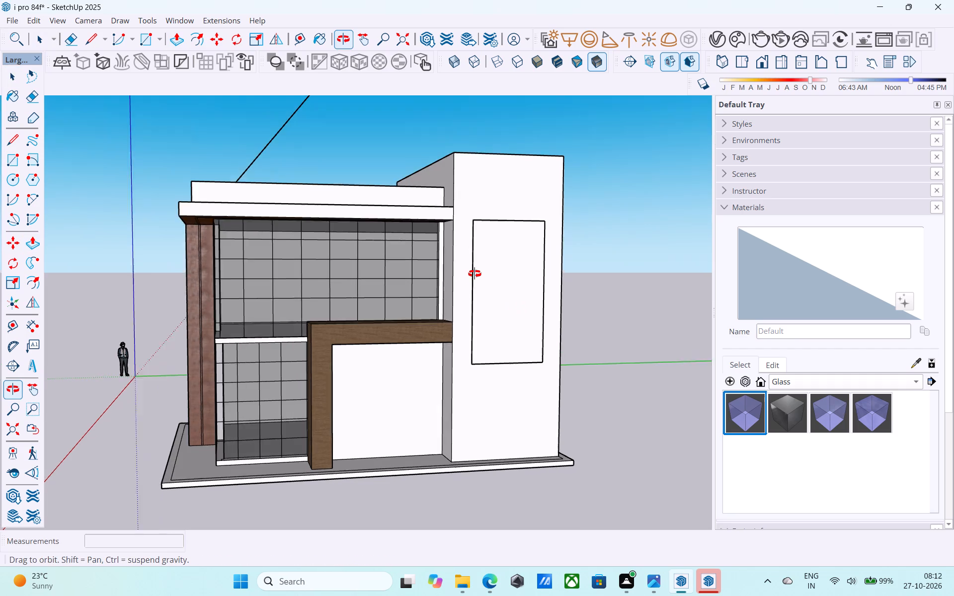
{"action": "middle_click_drag", "start_coordinate": [475, 274], "coordinate": [485, 278]}
{"action": "left_click", "coordinate": [788, 374]}
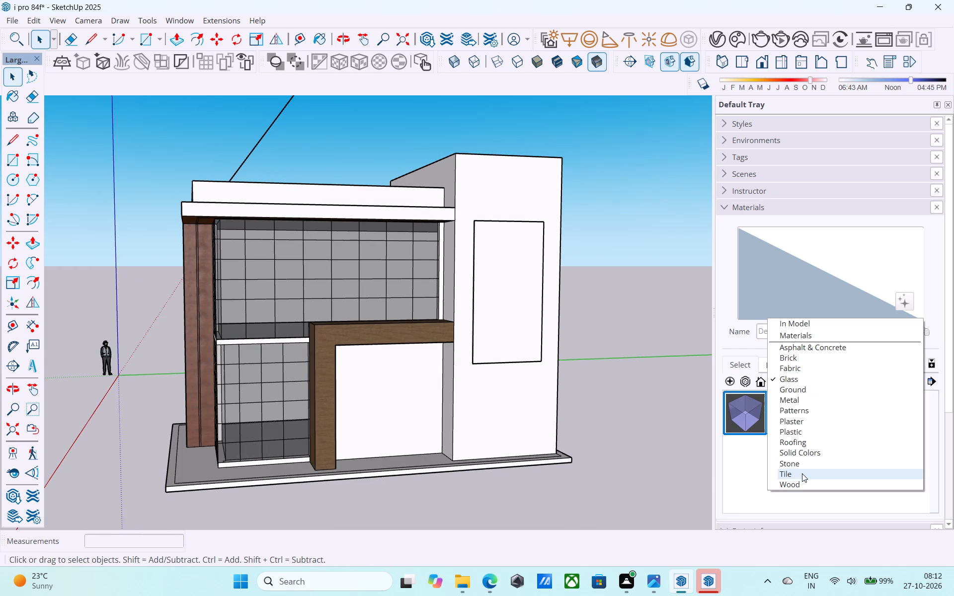
{"action": "left_click_drag", "start_coordinate": [802, 479], "coordinate": [804, 486]}
{"action": "left_click", "coordinate": [749, 416]}
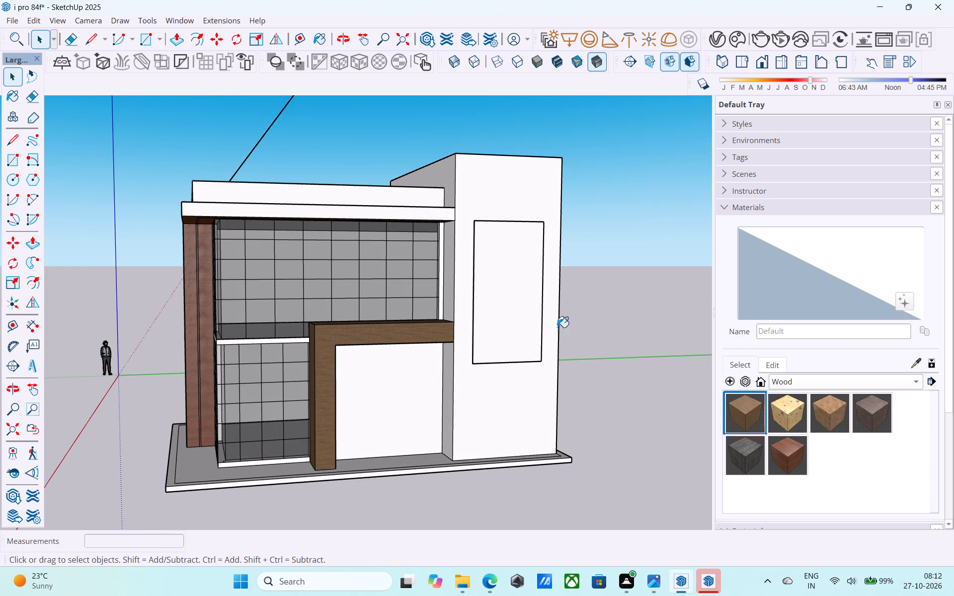
{"action": "left_click", "coordinate": [523, 296]}
Paint the thin left and top edge faces of the raised panel with Plywood_01_1K.
{"action": "middle_click_drag", "start_coordinate": [523, 296], "coordinate": [551, 429]}
{"action": "scroll", "coordinate": [520, 253], "scroll_direction": "up", "scroll_amount": 11}
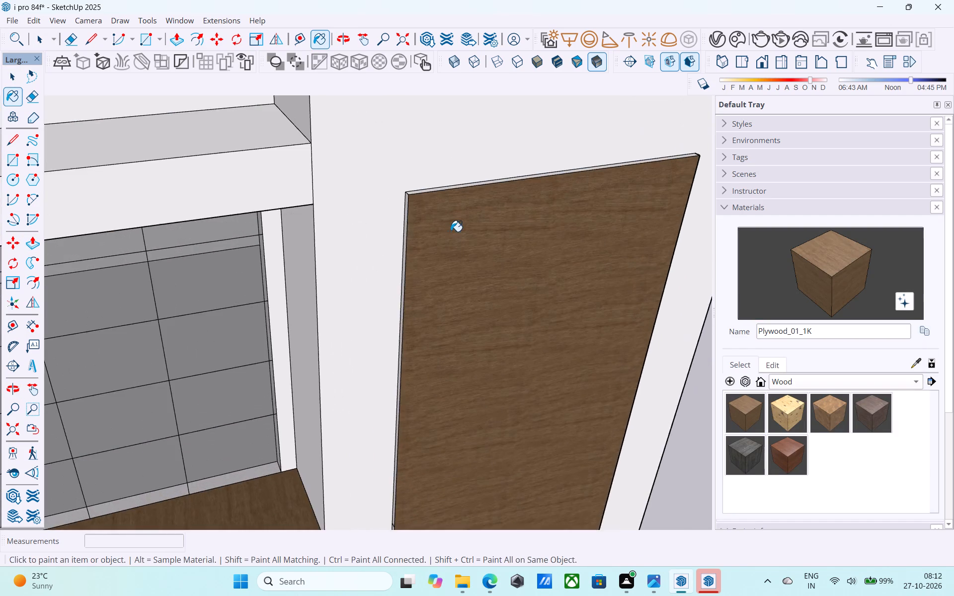
{"action": "scroll", "coordinate": [451, 231], "scroll_direction": "up", "scroll_amount": 9}
{"action": "middle_click_drag", "start_coordinate": [407, 206], "coordinate": [507, 249]}
{"action": "scroll", "coordinate": [423, 204], "scroll_direction": "up", "scroll_amount": 4}
{"action": "left_click", "coordinate": [420, 204]}
{"action": "left_click", "coordinate": [428, 196]}
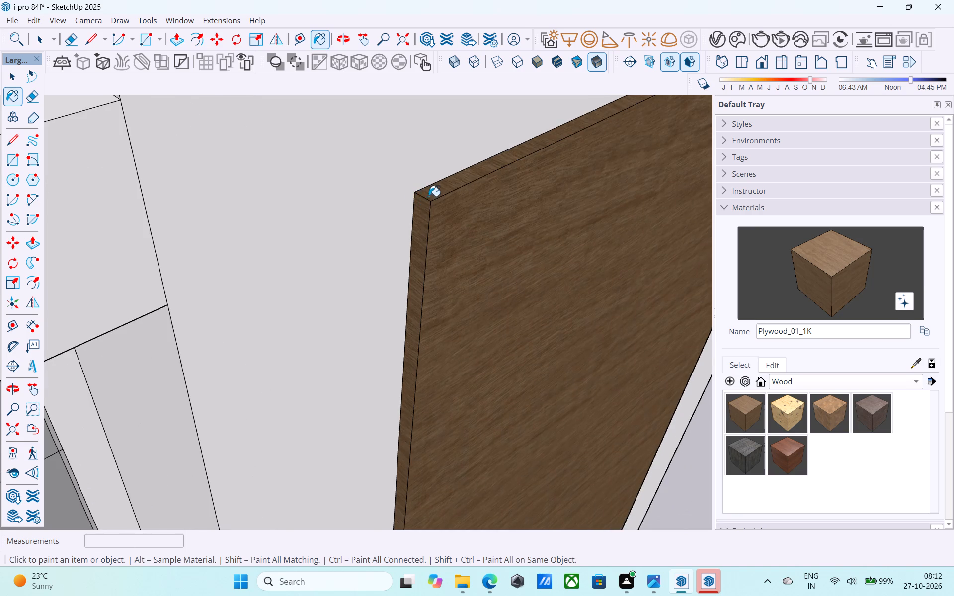
Paint the upper part of the raised panel's thin right edge face with Plywood_01_1K.
{"action": "scroll", "coordinate": [400, 203], "scroll_direction": "down", "scroll_amount": 3}
{"action": "scroll", "coordinate": [391, 206], "scroll_direction": "up", "scroll_amount": 2}
{"action": "scroll", "coordinate": [388, 207], "scroll_direction": "down", "scroll_amount": 8}
{"action": "middle_click_drag", "start_coordinate": [506, 236], "coordinate": [149, 212]}
{"action": "scroll", "coordinate": [133, 202], "scroll_direction": "down", "scroll_amount": 5}
{"action": "middle_click_drag", "start_coordinate": [357, 260], "coordinate": [337, 201]}
{"action": "scroll", "coordinate": [345, 206], "scroll_direction": "up", "scroll_amount": 5}
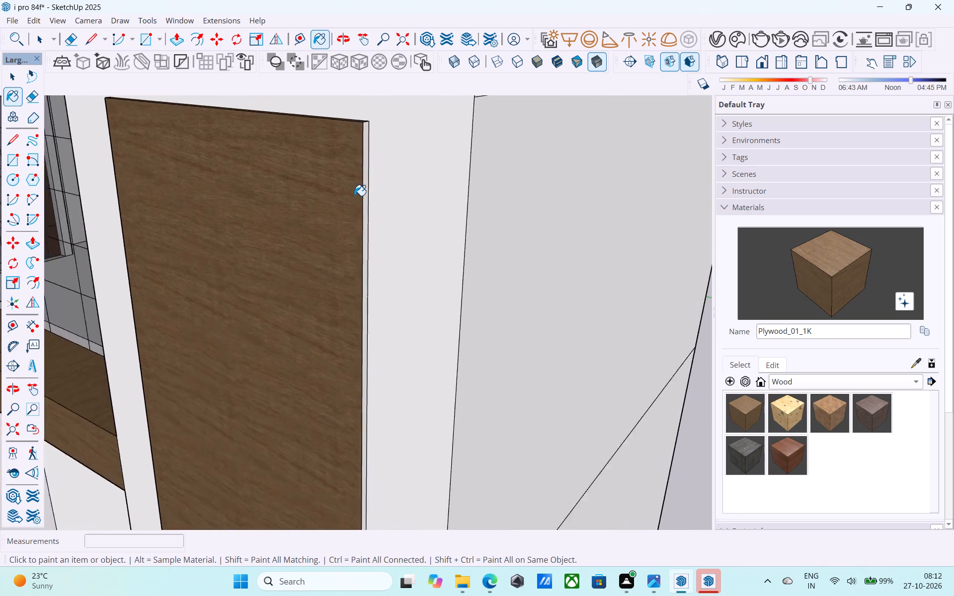
{"action": "scroll", "coordinate": [354, 196], "scroll_direction": "up", "scroll_amount": 6}
{"action": "left_click", "coordinate": [369, 184]}
Paint the raised panel's thin bottom edge face and the lower segment of its right edge with Plywood_01_1K.
{"action": "scroll", "coordinate": [335, 190], "scroll_direction": "down", "scroll_amount": 11}
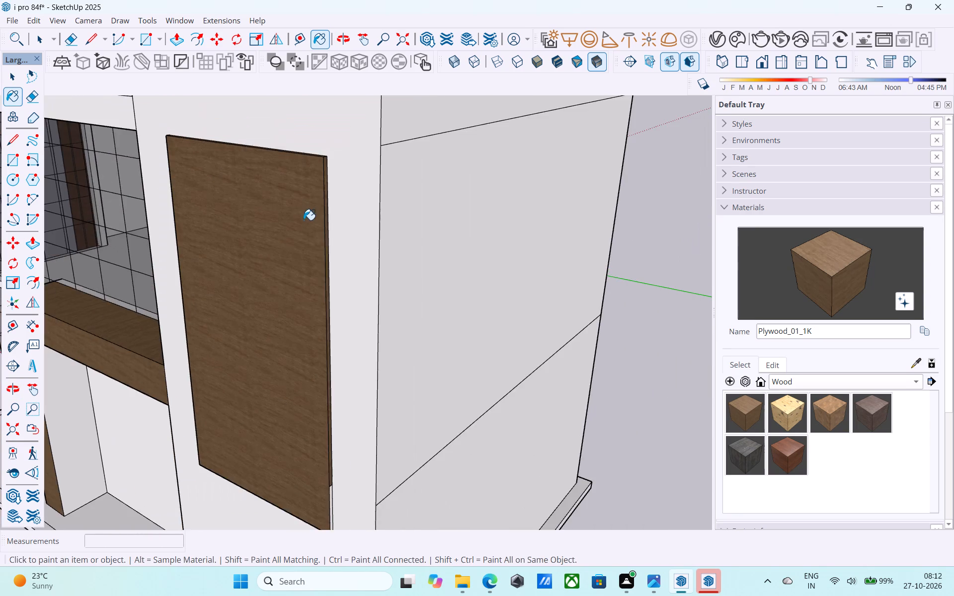
{"action": "scroll", "coordinate": [287, 255], "scroll_direction": "down", "scroll_amount": 2}
{"action": "middle_click_drag", "start_coordinate": [292, 271], "coordinate": [414, 189]}
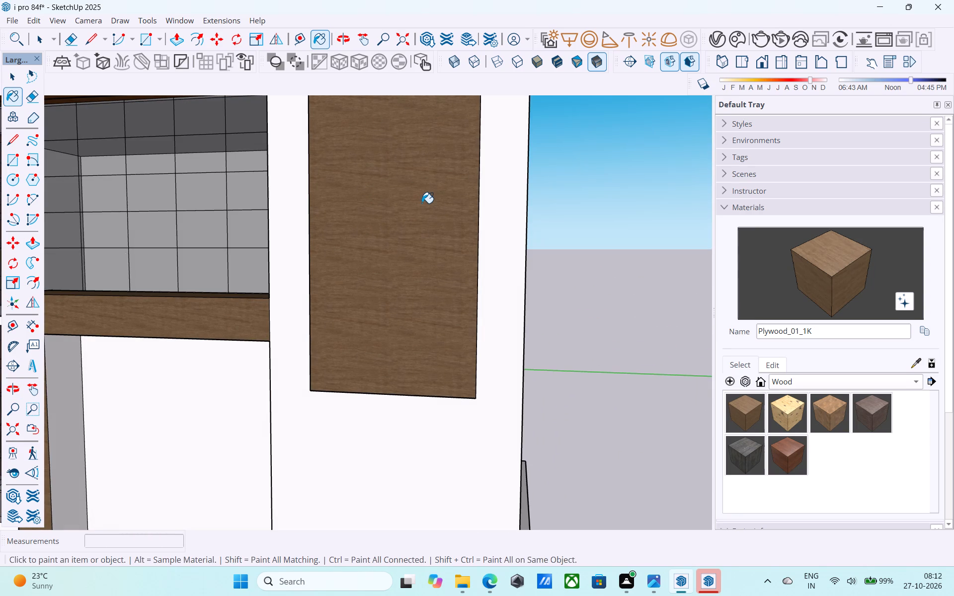
{"action": "middle_click_drag", "start_coordinate": [407, 282], "coordinate": [381, 230]}
{"action": "middle_click_drag", "start_coordinate": [410, 339], "coordinate": [384, 248]}
{"action": "scroll", "coordinate": [410, 277], "scroll_direction": "up", "scroll_amount": 7}
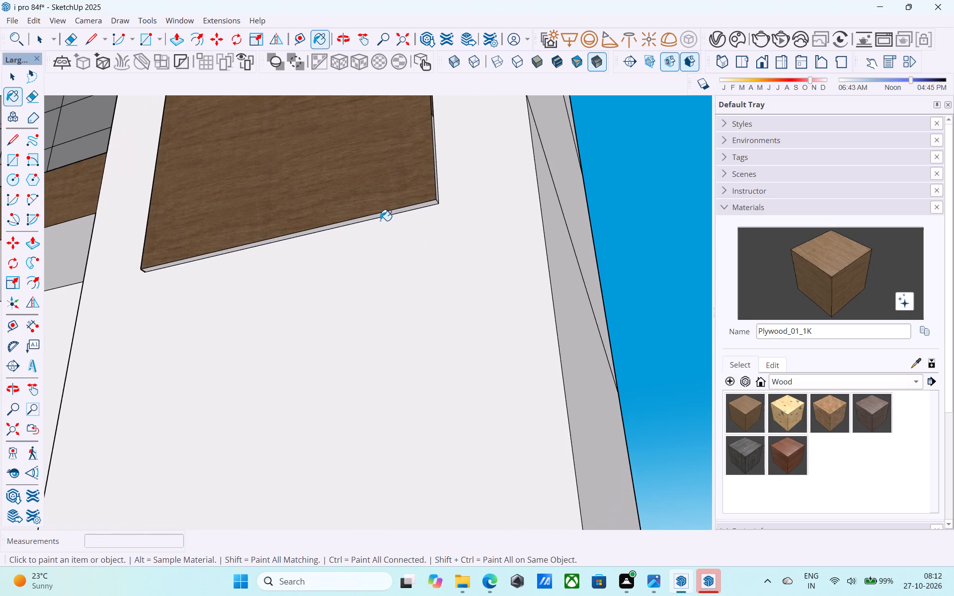
{"action": "left_click", "coordinate": [387, 215]}
{"action": "scroll", "coordinate": [389, 214], "scroll_direction": "up", "scroll_amount": 3}
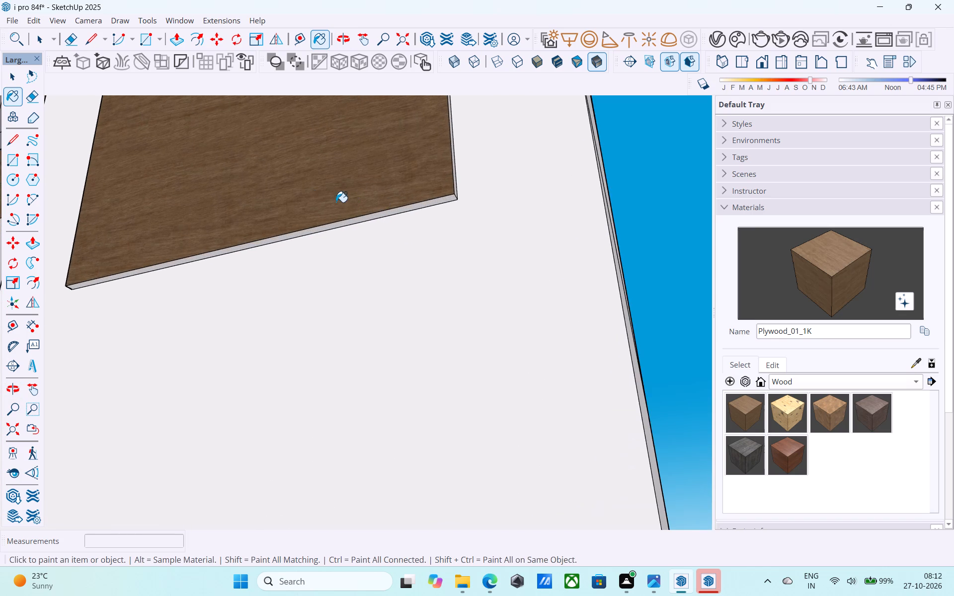
{"action": "middle_click_drag", "start_coordinate": [349, 205], "coordinate": [242, 197]}
{"action": "scroll", "coordinate": [325, 187], "scroll_direction": "up", "scroll_amount": 3}
{"action": "left_click", "coordinate": [308, 178]}
{"action": "left_click", "coordinate": [299, 182]}
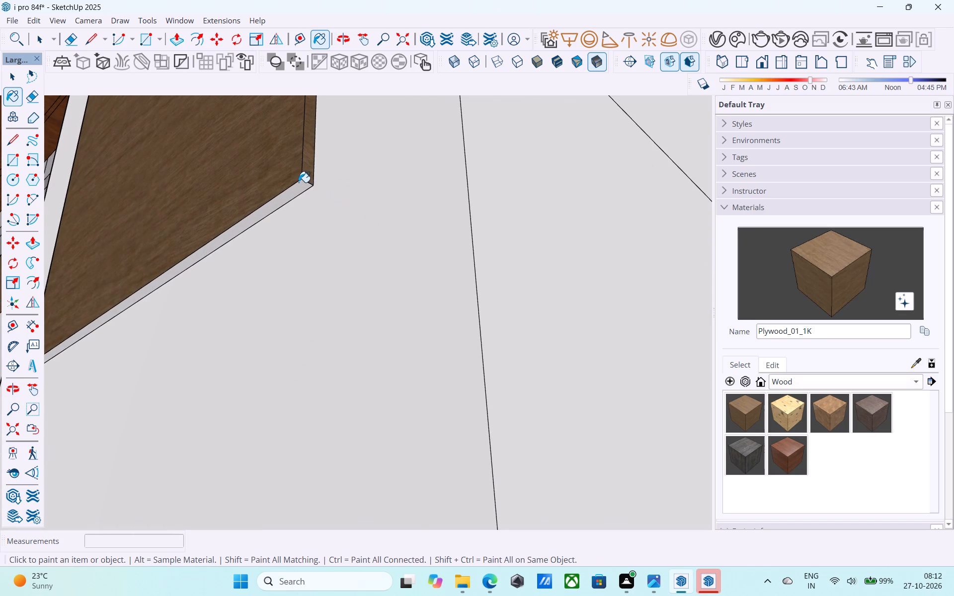
Paint the remaining segments of the raised panel's thin left edge with Plywood_01_1K, down to its bottom corner.
{"action": "scroll", "coordinate": [343, 217], "scroll_direction": "down", "scroll_amount": 15}
{"action": "middle_click_drag", "start_coordinate": [284, 284], "coordinate": [649, 350]}
{"action": "scroll", "coordinate": [602, 350], "scroll_direction": "up", "scroll_amount": 12}
{"action": "left_click", "coordinate": [536, 326]}
{"action": "scroll", "coordinate": [536, 309], "scroll_direction": "down", "scroll_amount": 7}
{"action": "scroll", "coordinate": [579, 389], "scroll_direction": "up", "scroll_amount": 4}
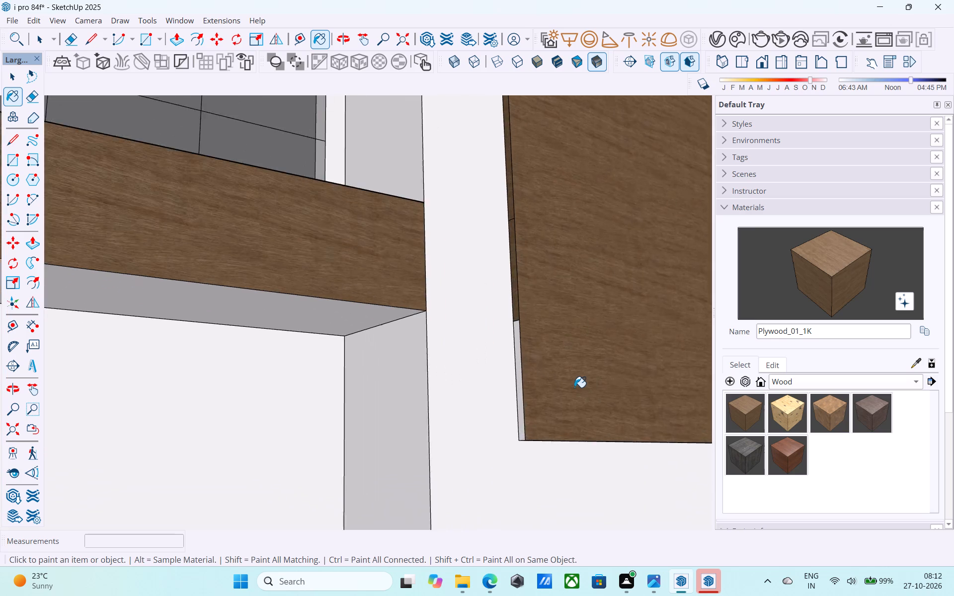
{"action": "scroll", "coordinate": [574, 387], "scroll_direction": "up", "scroll_amount": 4}
{"action": "left_click", "coordinate": [514, 347]}
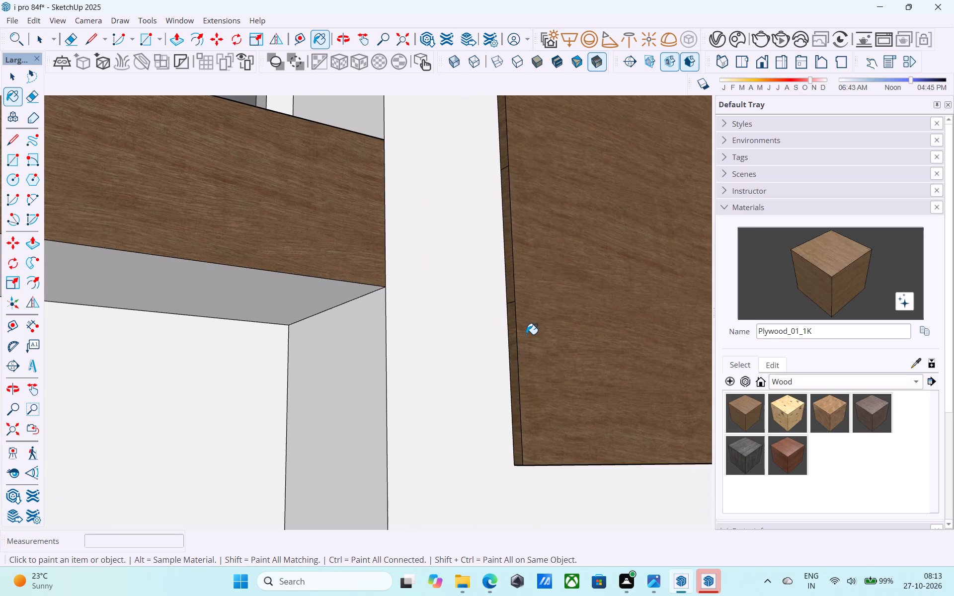
Save the model with the finished plywood panel.
{"action": "scroll", "coordinate": [526, 334], "scroll_direction": "down", "scroll_amount": 15}
{"action": "middle_click_drag", "start_coordinate": [528, 321], "coordinate": [516, 377]}
{"action": "scroll", "coordinate": [506, 361], "scroll_direction": "down", "scroll_amount": 7}
{"action": "scroll", "coordinate": [502, 358], "scroll_direction": "up", "scroll_amount": 1}
{"action": "middle_click_drag", "start_coordinate": [501, 356], "coordinate": [491, 357]}
{"action": "scroll", "coordinate": [501, 356], "scroll_direction": "down", "scroll_amount": 1}
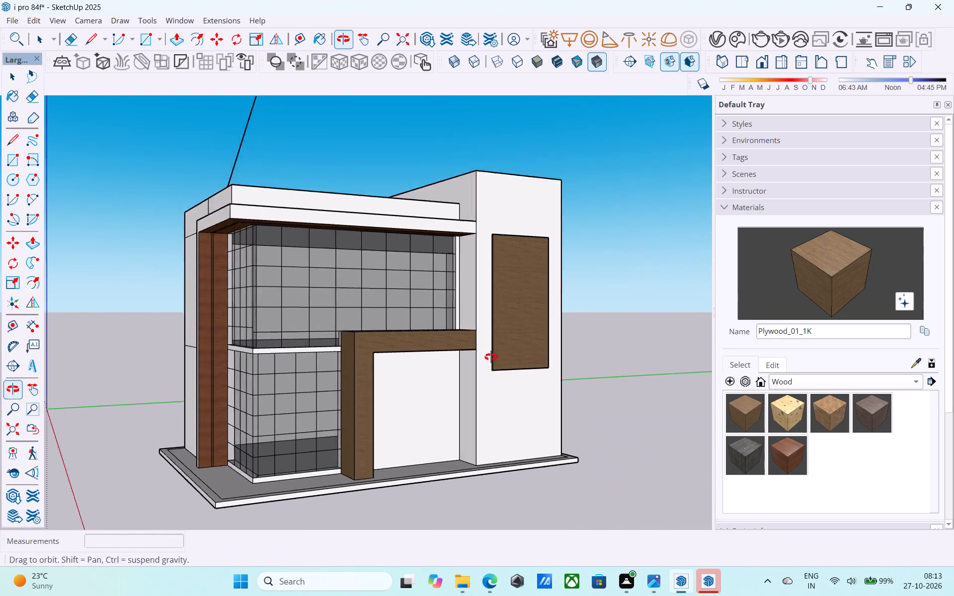
{"action": "middle_click_drag", "start_coordinate": [491, 357], "coordinate": [444, 371]}
{"action": "scroll", "coordinate": [455, 368], "scroll_direction": "up", "scroll_amount": 1}
{"action": "key", "text": "space"}
{"action": "key", "text": "ctrl+s"}
Paint the inner side and underside of the ground-floor entrance frame and the wall it encloses with Plywood_01_1K.
{"action": "scroll", "coordinate": [437, 355], "scroll_direction": "down", "scroll_amount": 5}
{"action": "middle_click_drag", "start_coordinate": [437, 355], "coordinate": [465, 390], "text": "shift"}
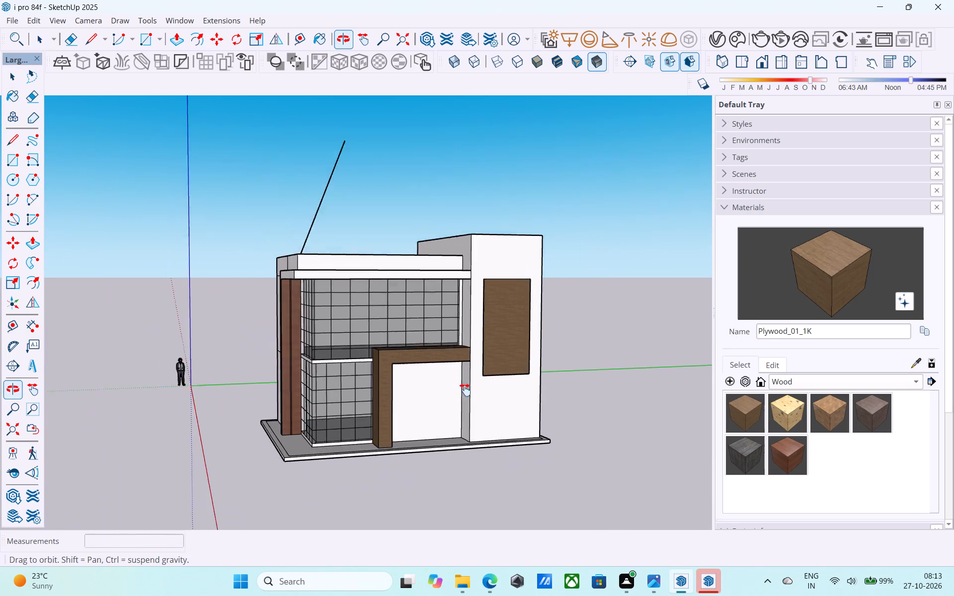
{"action": "middle_click_drag", "start_coordinate": [465, 390], "coordinate": [471, 388], "text": "shift"}
{"action": "scroll", "coordinate": [489, 373], "scroll_direction": "up", "scroll_amount": 9}
{"action": "scroll", "coordinate": [513, 381], "scroll_direction": "down", "scroll_amount": 1}
{"action": "middle_click_drag", "start_coordinate": [513, 383], "coordinate": [498, 276], "text": "shift"}
{"action": "scroll", "coordinate": [486, 344], "scroll_direction": "down", "scroll_amount": 3}
{"action": "middle_click_drag", "start_coordinate": [481, 358], "coordinate": [490, 264], "text": "shift"}
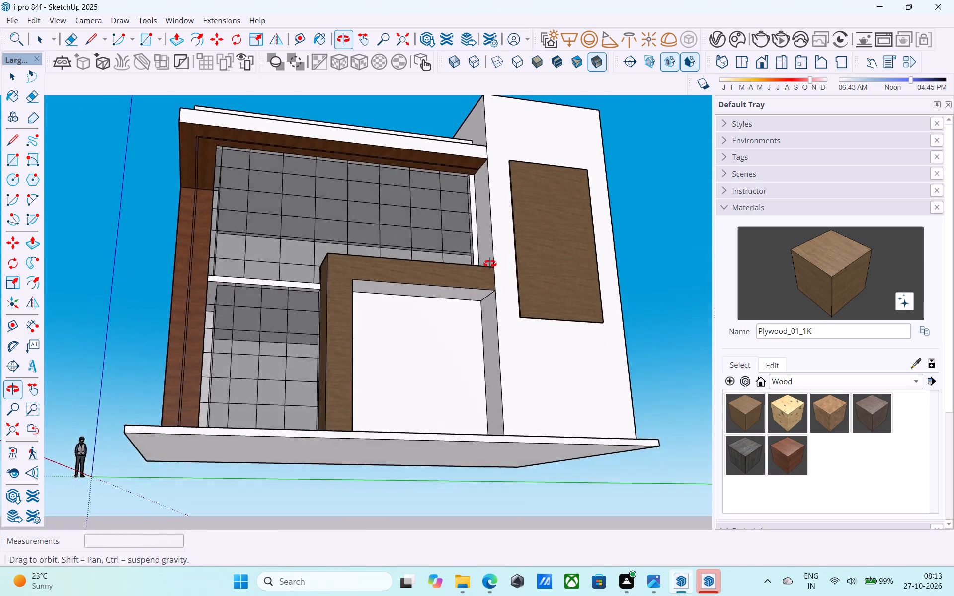
{"action": "middle_click_drag", "start_coordinate": [490, 264], "coordinate": [277, 264], "text": "shift"}
{"action": "middle_click_drag", "start_coordinate": [338, 364], "coordinate": [399, 282]}
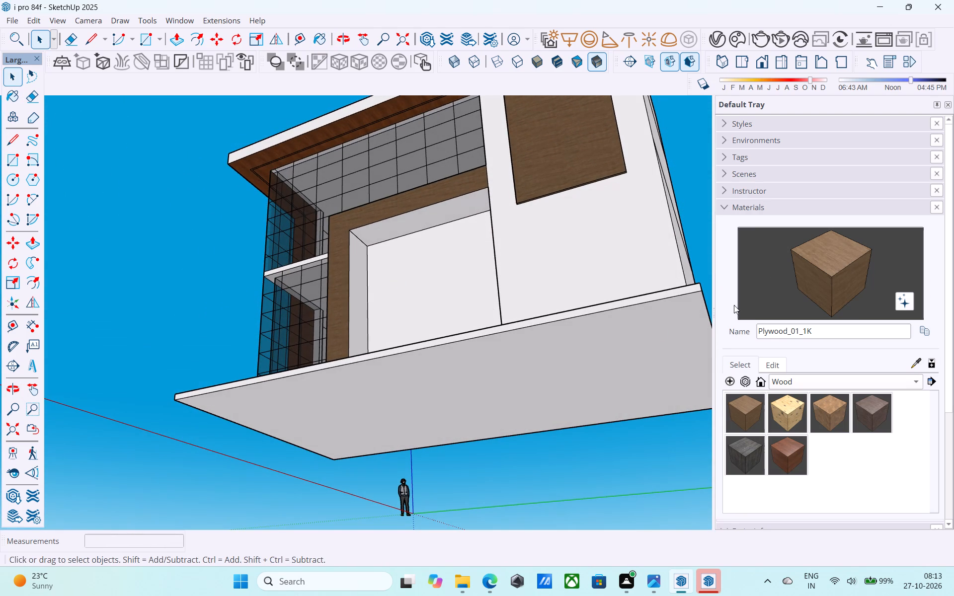
{"action": "left_click", "coordinate": [823, 281]}
{"action": "scroll", "coordinate": [387, 284], "scroll_direction": "up", "scroll_amount": 4}
{"action": "left_click", "coordinate": [351, 254]}
{"action": "left_click", "coordinate": [383, 203]}
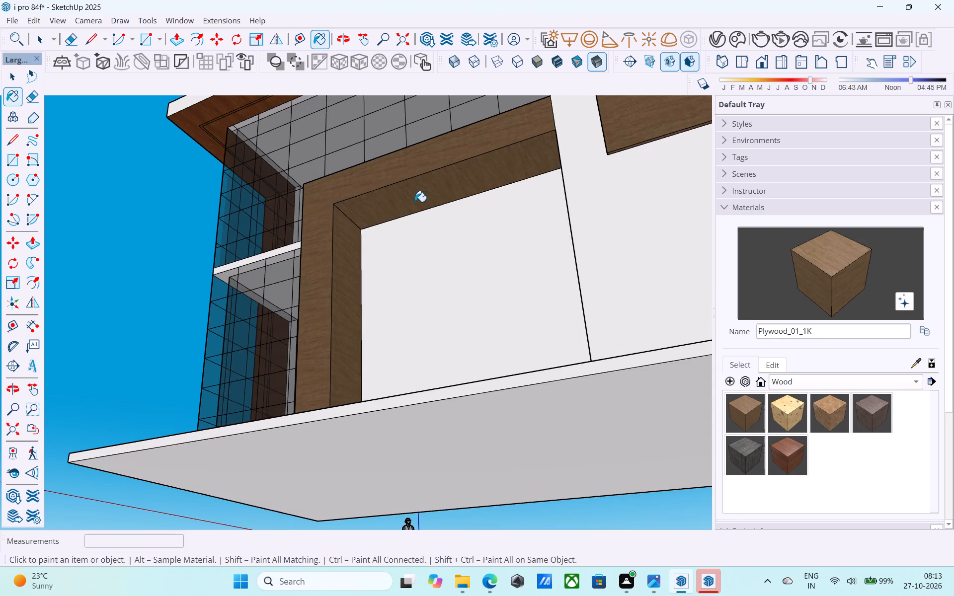
{"action": "middle_click_drag", "start_coordinate": [479, 202], "coordinate": [586, 291]}
{"action": "left_click", "coordinate": [452, 326]}
Paint the side and front fascia faces of the projecting roof canopy with Wood_Veneer_15_1K.
{"action": "scroll", "coordinate": [530, 319], "scroll_direction": "down", "scroll_amount": 5}
{"action": "middle_click_drag", "start_coordinate": [429, 303], "coordinate": [605, 409], "text": "shift"}
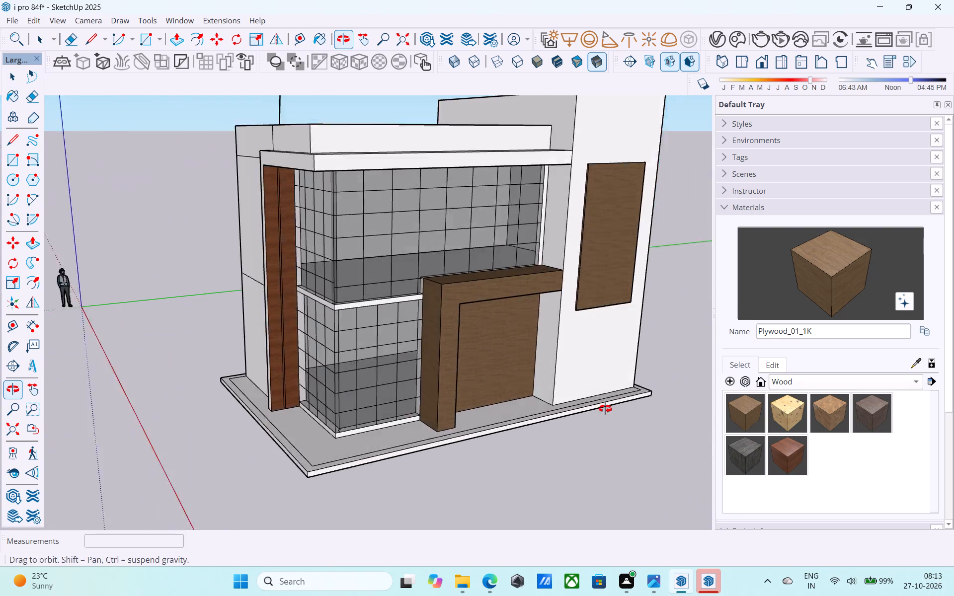
{"action": "middle_click_drag", "start_coordinate": [605, 409], "coordinate": [619, 408], "text": "shift"}
{"action": "scroll", "coordinate": [529, 364], "scroll_direction": "down", "scroll_amount": 3}
{"action": "middle_click_drag", "start_coordinate": [527, 382], "coordinate": [532, 405], "text": "shift"}
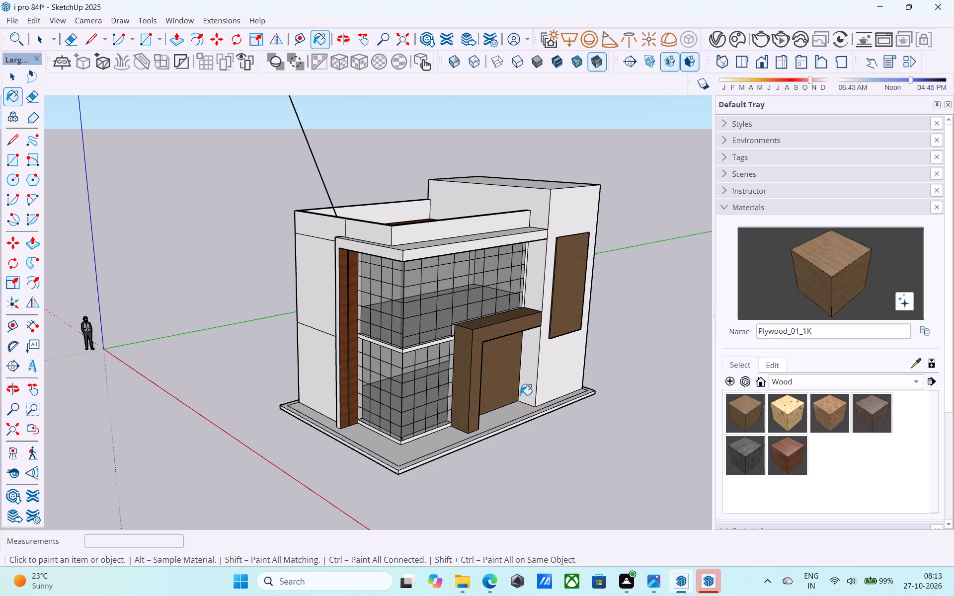
{"action": "middle_click_drag", "start_coordinate": [491, 307], "coordinate": [481, 281]}
{"action": "scroll", "coordinate": [481, 280], "scroll_direction": "up", "scroll_amount": 4}
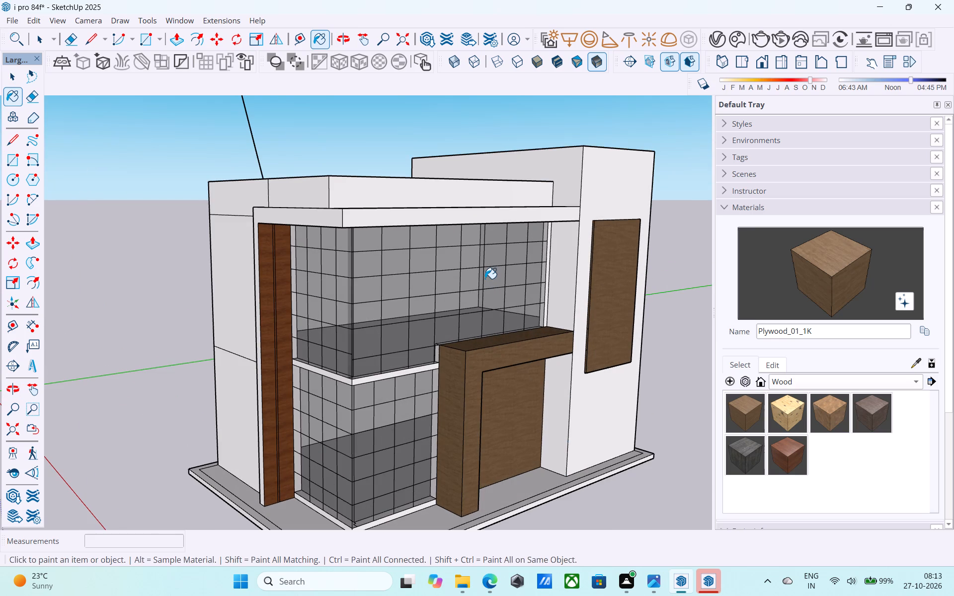
{"action": "scroll", "coordinate": [485, 281], "scroll_direction": "down", "scroll_amount": 4}
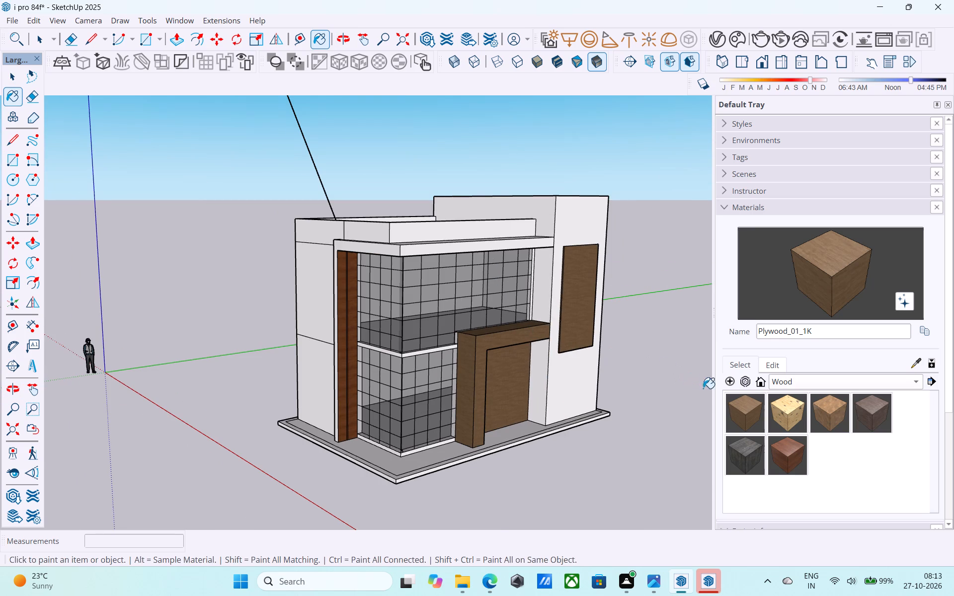
{"action": "left_click", "coordinate": [780, 449]}
{"action": "scroll", "coordinate": [369, 257], "scroll_direction": "up", "scroll_amount": 5}
{"action": "left_click", "coordinate": [364, 245]}
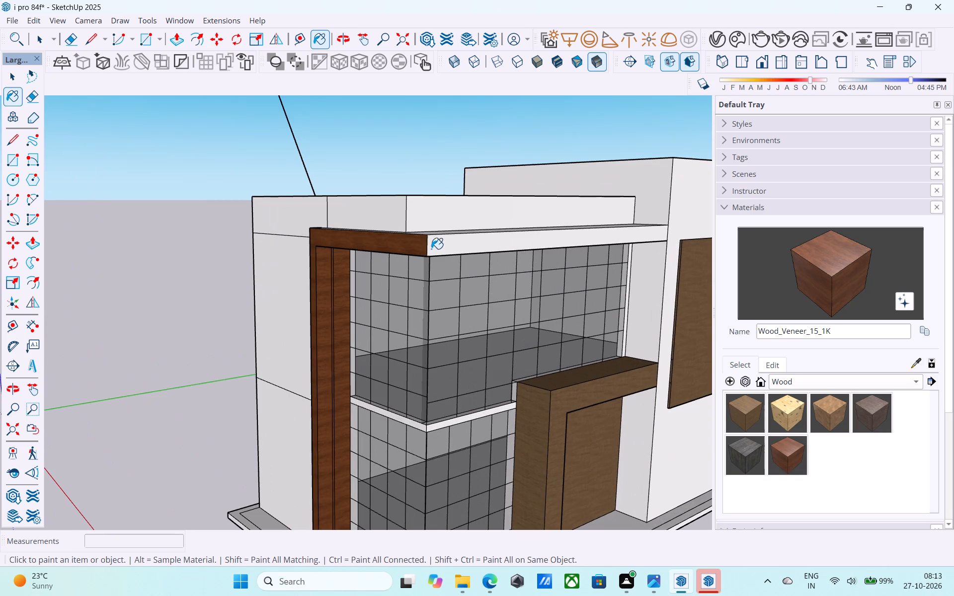
{"action": "left_click", "coordinate": [431, 249]}
Examine the veneered canopy fascia and its underside from below and from the front corner.
{"action": "middle_click_drag", "start_coordinate": [477, 258], "coordinate": [527, 149]}
{"action": "scroll", "coordinate": [282, 239], "scroll_direction": "down", "scroll_amount": 3}
{"action": "middle_click_drag", "start_coordinate": [395, 242], "coordinate": [396, 240]}
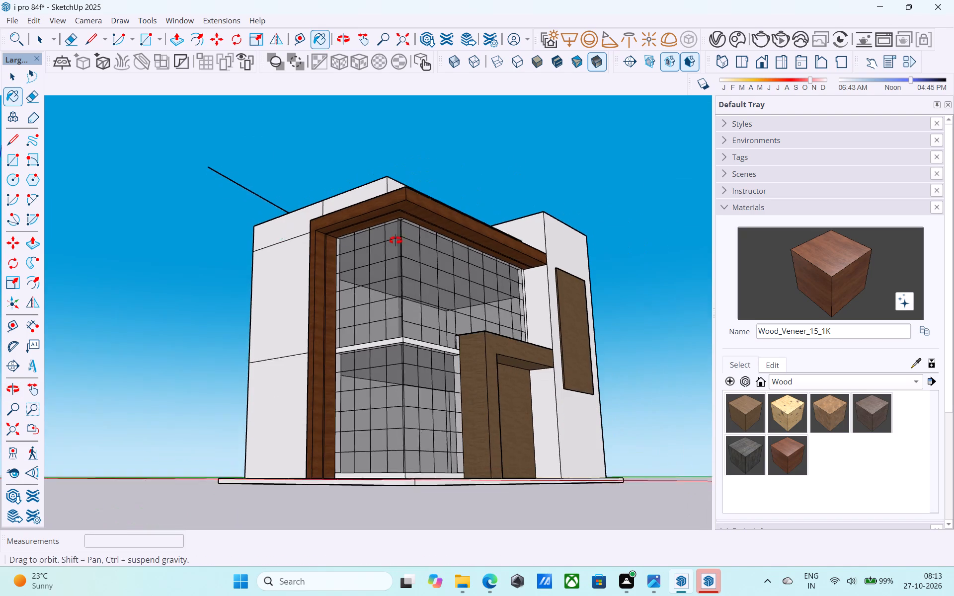
{"action": "middle_click_drag", "start_coordinate": [396, 240], "coordinate": [406, 211]}
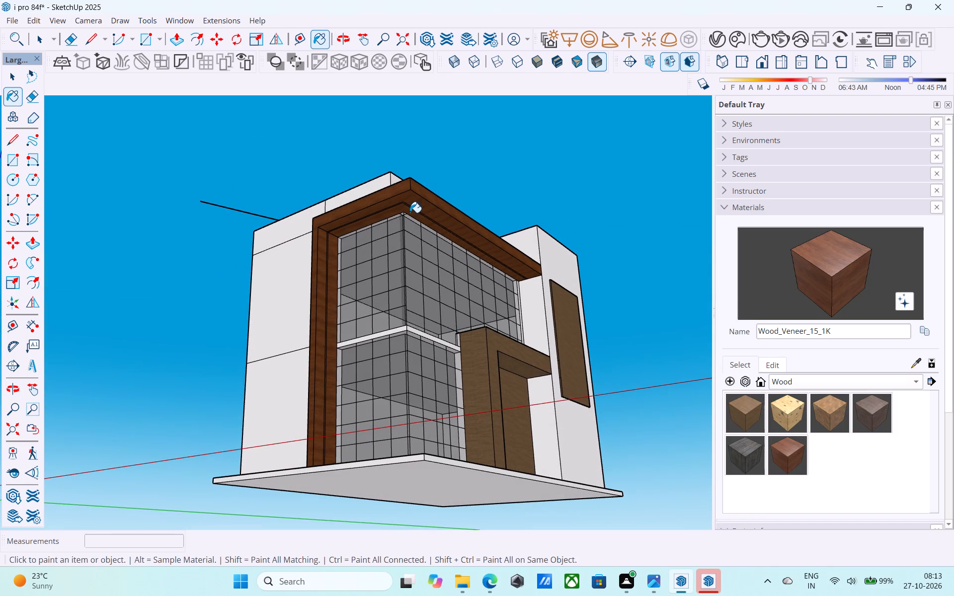
{"action": "scroll", "coordinate": [410, 213], "scroll_direction": "up", "scroll_amount": 1}
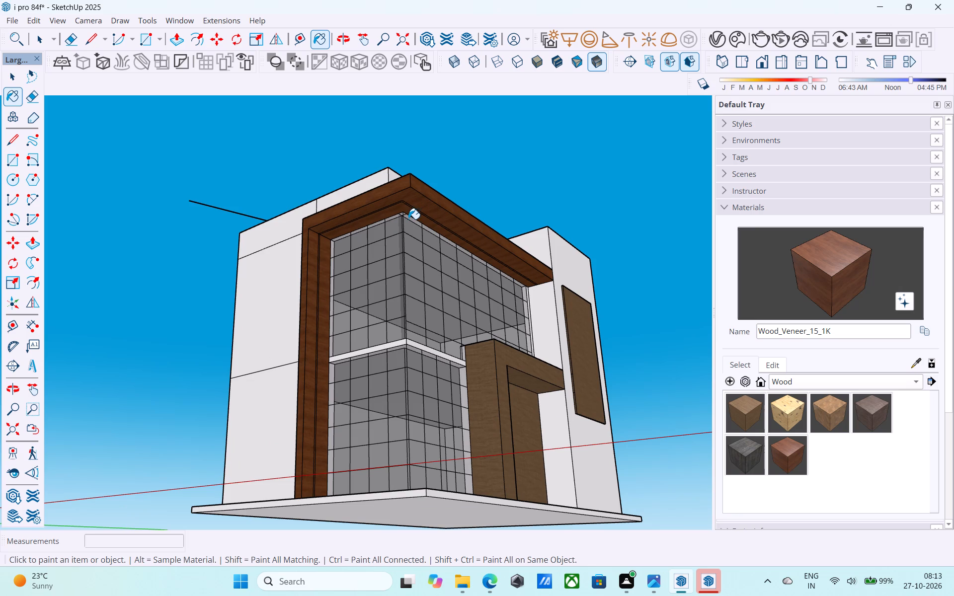
{"action": "scroll", "coordinate": [404, 218], "scroll_direction": "down", "scroll_amount": 1}
{"action": "middle_click_drag", "start_coordinate": [403, 218], "coordinate": [384, 338]}
{"action": "scroll", "coordinate": [384, 338], "scroll_direction": "up", "scroll_amount": 1}
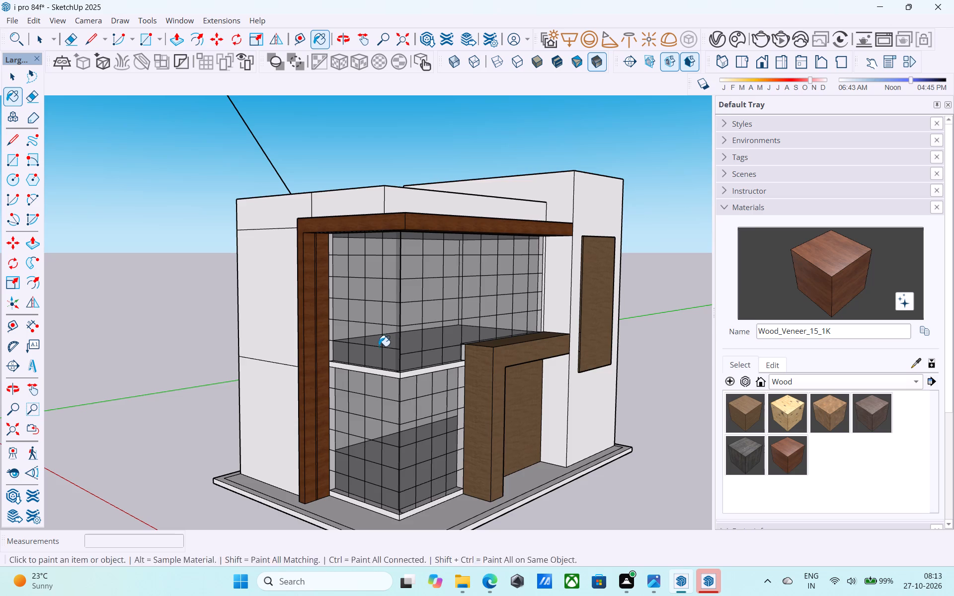
Paint the narrow strip running down the vertical wooden fin with the solid colour D05_Goldenrod_Hue.
{"action": "middle_click_drag", "start_coordinate": [378, 348], "coordinate": [292, 217]}
{"action": "scroll", "coordinate": [321, 220], "scroll_direction": "up", "scroll_amount": 5}
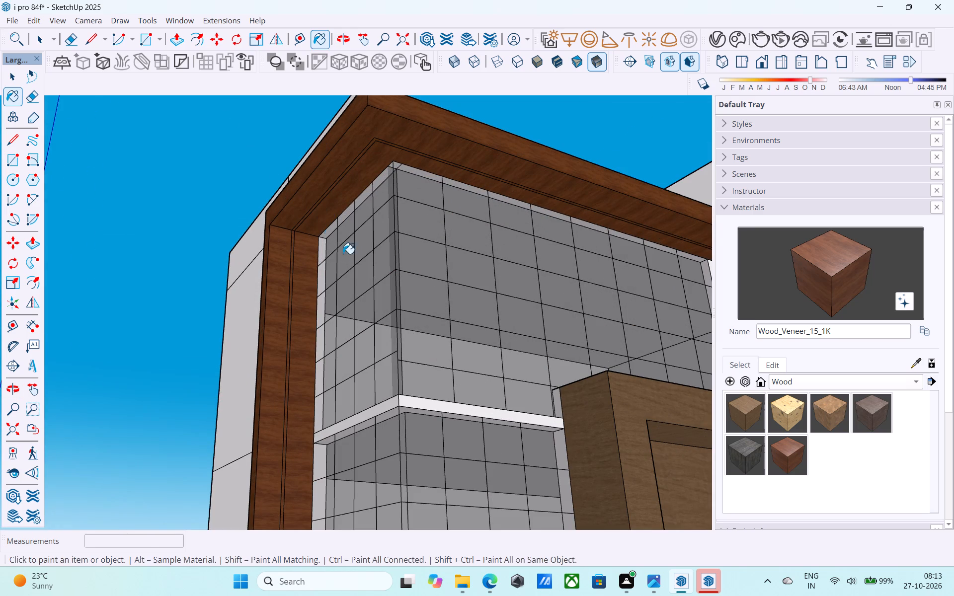
{"action": "left_click", "coordinate": [790, 383]}
{"action": "left_click", "coordinate": [799, 350]}
{"action": "scroll", "coordinate": [797, 433], "scroll_direction": "down", "scroll_amount": 6}
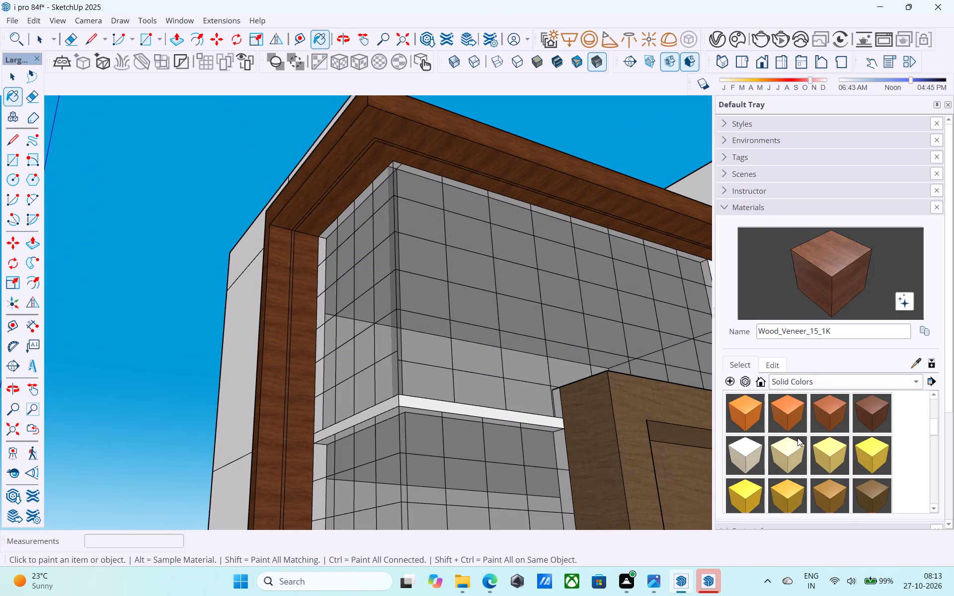
{"action": "left_click", "coordinate": [746, 493]}
{"action": "scroll", "coordinate": [256, 289], "scroll_direction": "up", "scroll_amount": 3}
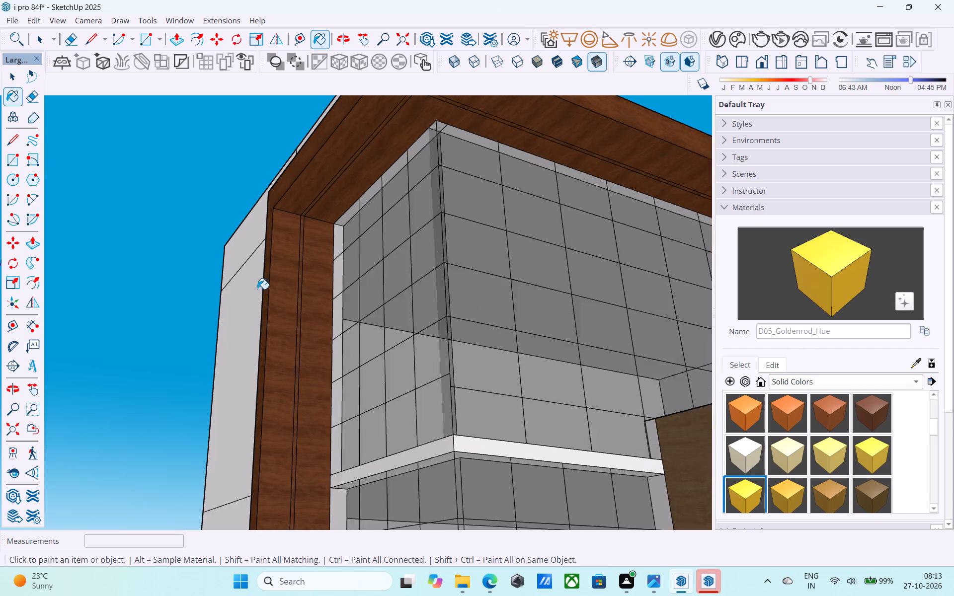
{"action": "scroll", "coordinate": [257, 289], "scroll_direction": "up", "scroll_amount": 9}
{"action": "left_click", "coordinate": [337, 272]}
{"action": "scroll", "coordinate": [294, 378], "scroll_direction": "down", "scroll_amount": 10}
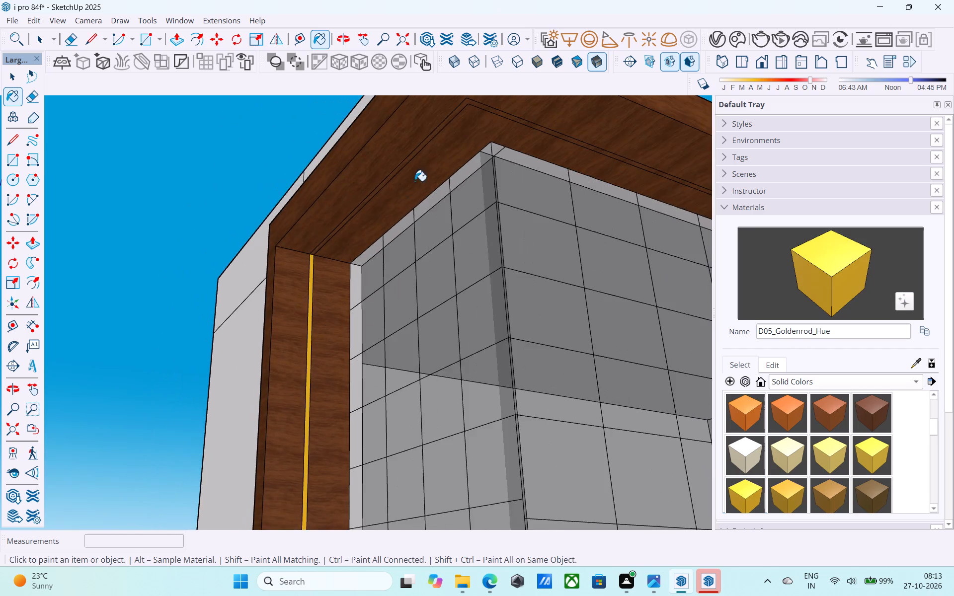
Paint the narrow strip along the canopy's underside with D05_Goldenrod_Hue.
{"action": "scroll", "coordinate": [465, 131], "scroll_direction": "up", "scroll_amount": 10}
{"action": "left_click", "coordinate": [438, 125]}
{"action": "scroll", "coordinate": [371, 167], "scroll_direction": "up", "scroll_amount": 1}
{"action": "scroll", "coordinate": [349, 193], "scroll_direction": "down", "scroll_amount": 11}
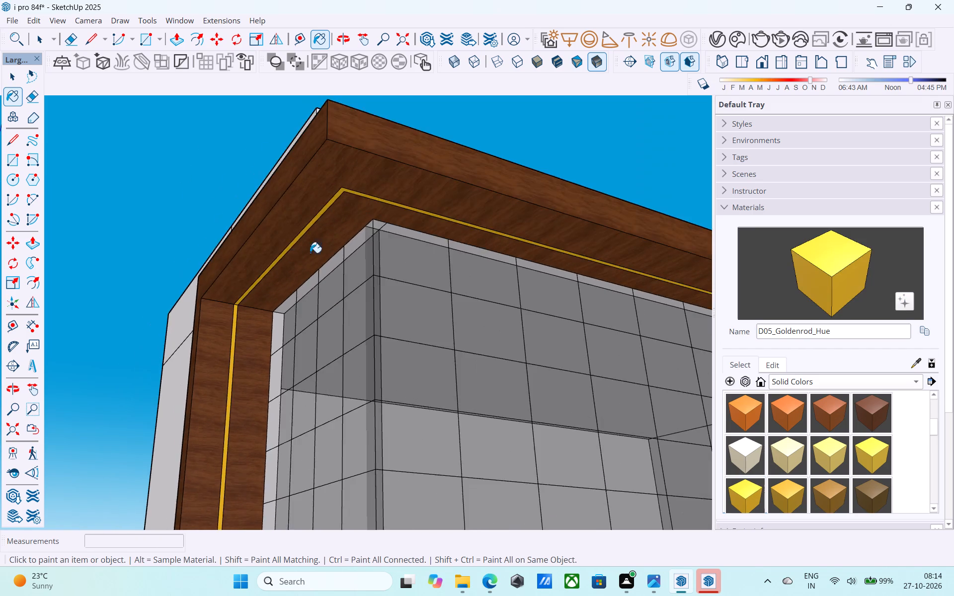
{"action": "scroll", "coordinate": [310, 253], "scroll_direction": "down", "scroll_amount": 6}
{"action": "scroll", "coordinate": [495, 217], "scroll_direction": "up", "scroll_amount": 2}
{"action": "scroll", "coordinate": [502, 210], "scroll_direction": "down", "scroll_amount": 5}
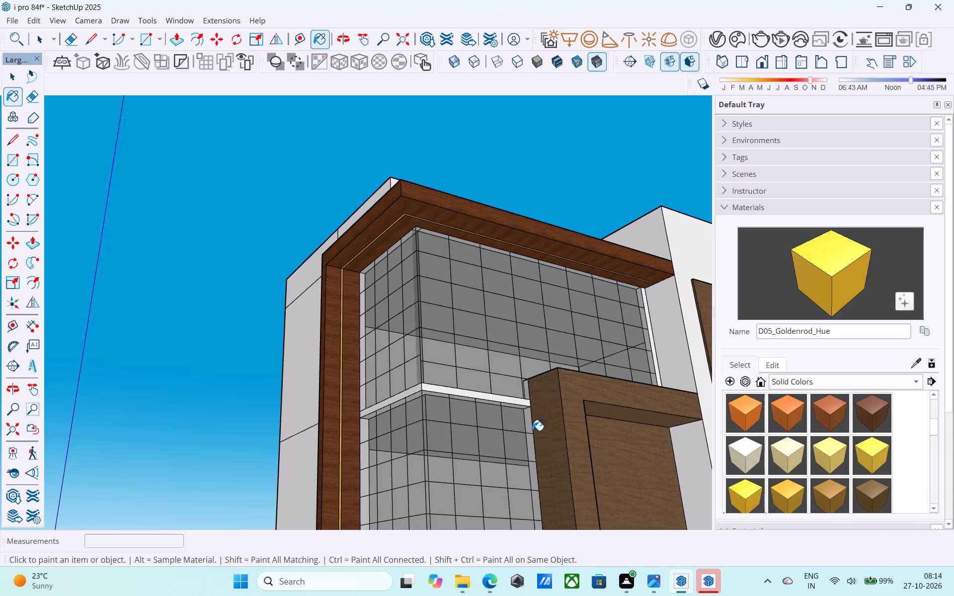
{"action": "scroll", "coordinate": [523, 389], "scroll_direction": "down", "scroll_amount": 6}
{"action": "key", "text": "space"}
Erase the stray diagonal line rising above the roof, including its short remainder inside the parapet.
{"action": "middle_click_drag", "start_coordinate": [500, 381], "coordinate": [514, 471]}
{"action": "middle_click_drag", "start_coordinate": [459, 401], "coordinate": [500, 506]}
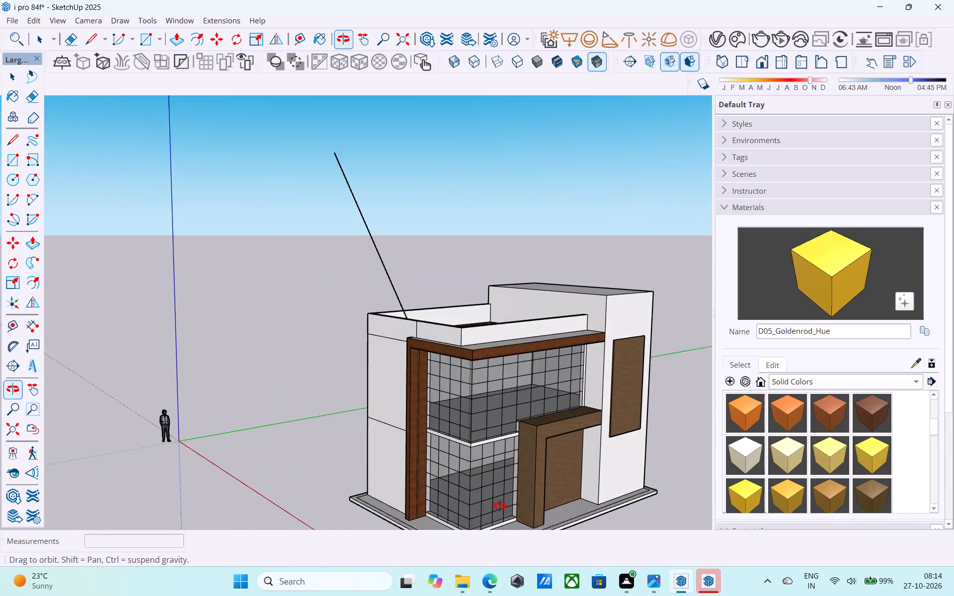
{"action": "middle_click_drag", "start_coordinate": [500, 506], "coordinate": [500, 507]}
{"action": "middle_click_drag", "start_coordinate": [470, 379], "coordinate": [346, 382]}
{"action": "key", "text": "e"}
{"action": "left_click_drag", "start_coordinate": [413, 283], "coordinate": [397, 265]}
{"action": "middle_click_drag", "start_coordinate": [431, 273], "coordinate": [104, 289]}
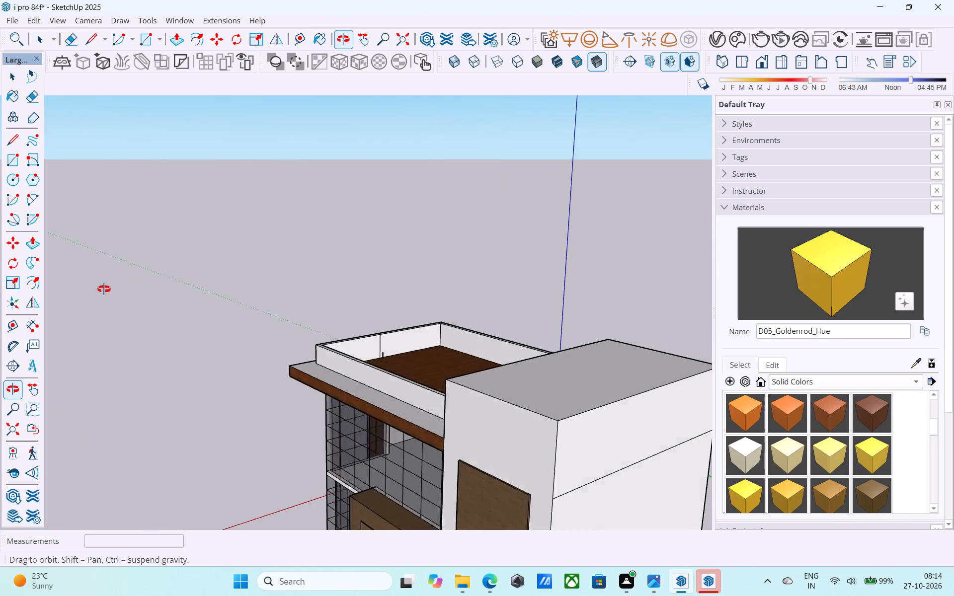
{"action": "middle_click_drag", "start_coordinate": [104, 289], "coordinate": [116, 315]}
{"action": "scroll", "coordinate": [325, 364], "scroll_direction": "up", "scroll_amount": 16}
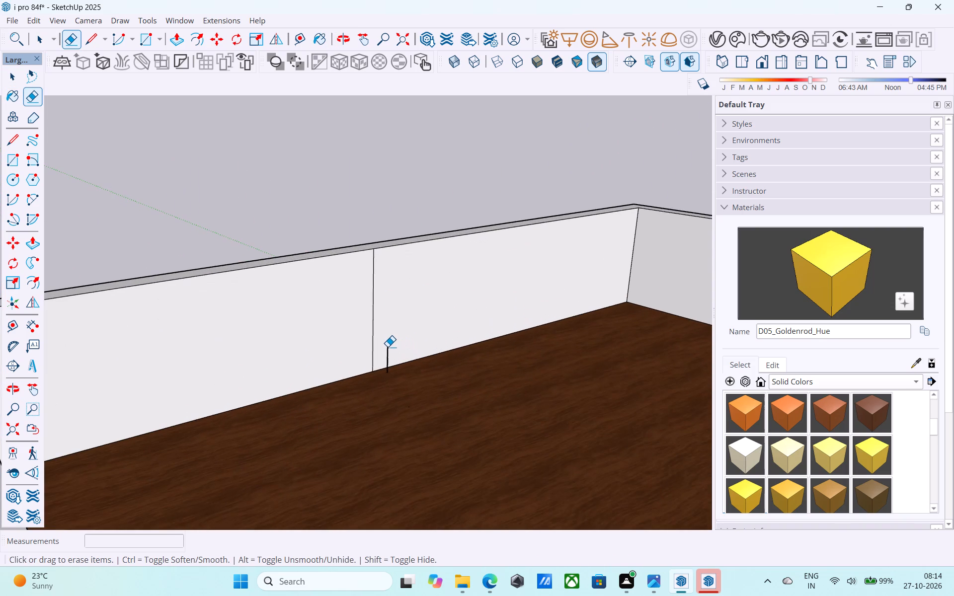
{"action": "left_click_drag", "start_coordinate": [385, 348], "coordinate": [397, 346]}
Erase the vertical seam line on the inner face of the roof parapet.
{"action": "scroll", "coordinate": [370, 344], "scroll_direction": "down", "scroll_amount": 5}
{"action": "middle_click_drag", "start_coordinate": [368, 344], "coordinate": [372, 337]}
{"action": "scroll", "coordinate": [372, 337], "scroll_direction": "up", "scroll_amount": 1}
{"action": "left_click", "coordinate": [369, 327]}
{"action": "middle_click_drag", "start_coordinate": [377, 325], "coordinate": [384, 323]}
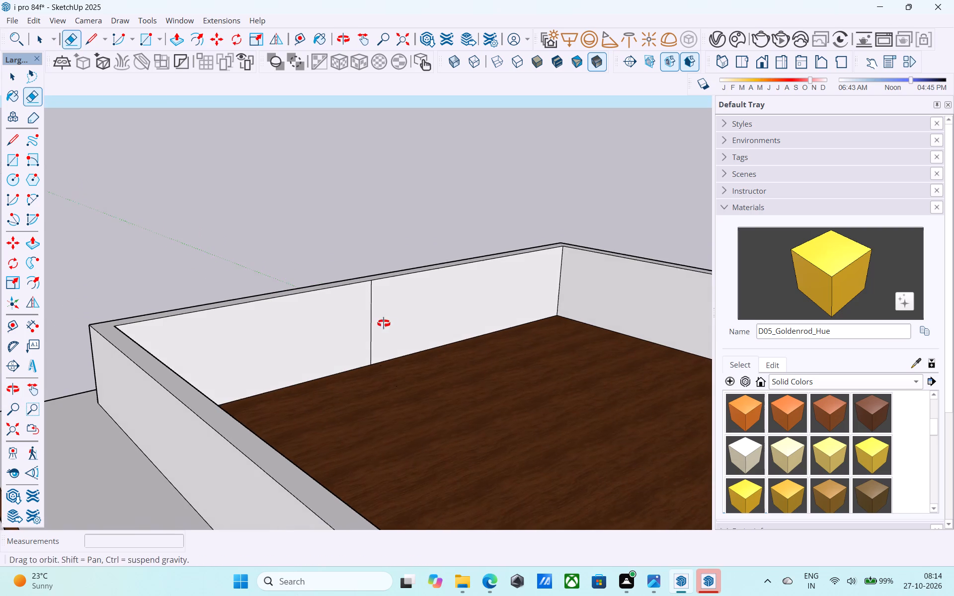
{"action": "middle_click_drag", "start_coordinate": [384, 323], "coordinate": [383, 322]}
{"action": "scroll", "coordinate": [382, 322], "scroll_direction": "up", "scroll_amount": 1}
{"action": "left_click_drag", "start_coordinate": [381, 321], "coordinate": [354, 325]}
Erase the vertical seam line on the outer face of the side parapet, above the canopy.
{"action": "middle_click_drag", "start_coordinate": [340, 326], "coordinate": [555, 311]}
{"action": "scroll", "coordinate": [478, 311], "scroll_direction": "down", "scroll_amount": 8}
{"action": "middle_click_drag", "start_coordinate": [457, 394], "coordinate": [600, 376]}
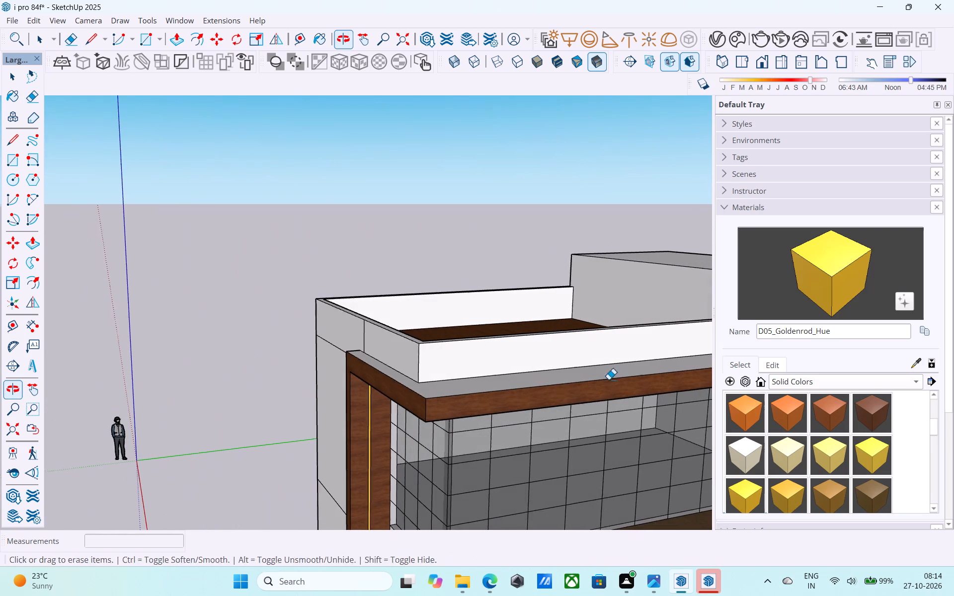
{"action": "key", "text": "space"}
{"action": "key", "text": "e"}
{"action": "middle_click_drag", "start_coordinate": [371, 354], "coordinate": [464, 349]}
{"action": "scroll", "coordinate": [426, 348], "scroll_direction": "up", "scroll_amount": 4}
{"action": "left_click_drag", "start_coordinate": [354, 332], "coordinate": [335, 331]}
Erase the two short edges crossing the thin side face of the vertical wooden fin.
{"action": "scroll", "coordinate": [314, 324], "scroll_direction": "down", "scroll_amount": 6}
{"action": "middle_click_drag", "start_coordinate": [311, 338], "coordinate": [645, 403]}
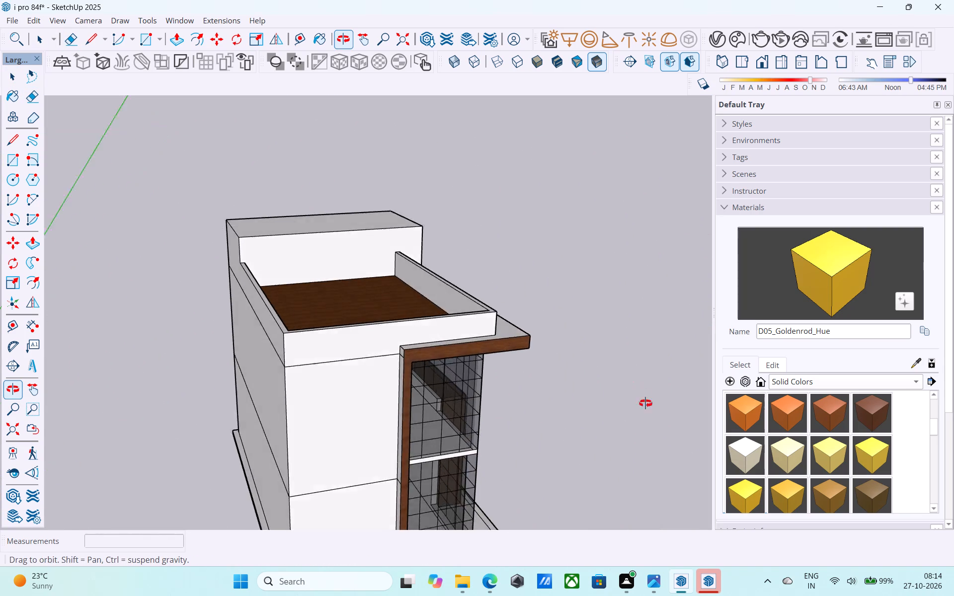
{"action": "middle_click_drag", "start_coordinate": [645, 403], "coordinate": [724, 390]}
{"action": "scroll", "coordinate": [468, 362], "scroll_direction": "up", "scroll_amount": 13}
{"action": "left_click", "coordinate": [366, 332]}
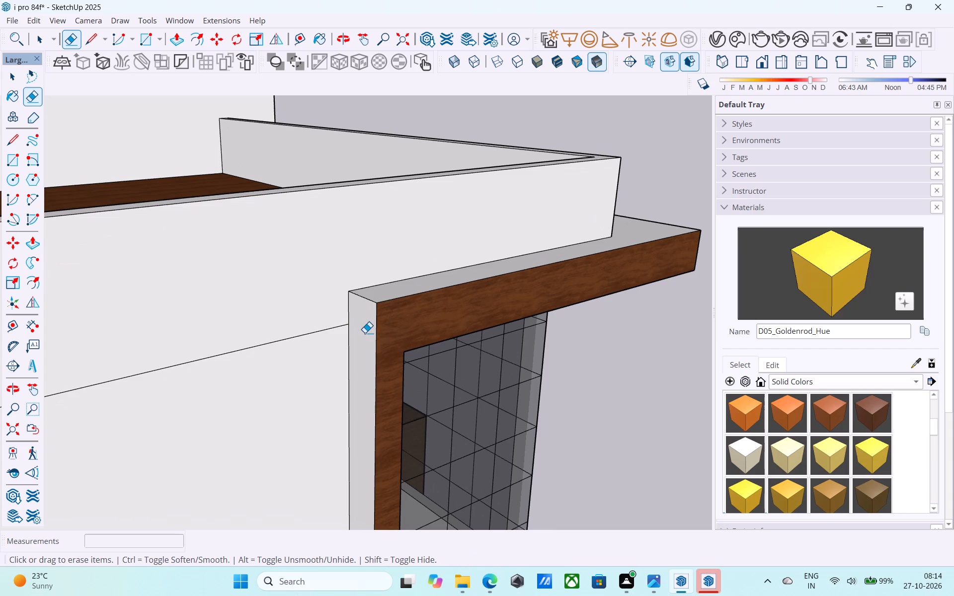
{"action": "scroll", "coordinate": [386, 306], "scroll_direction": "down", "scroll_amount": 12}
{"action": "scroll", "coordinate": [393, 489], "scroll_direction": "up", "scroll_amount": 8}
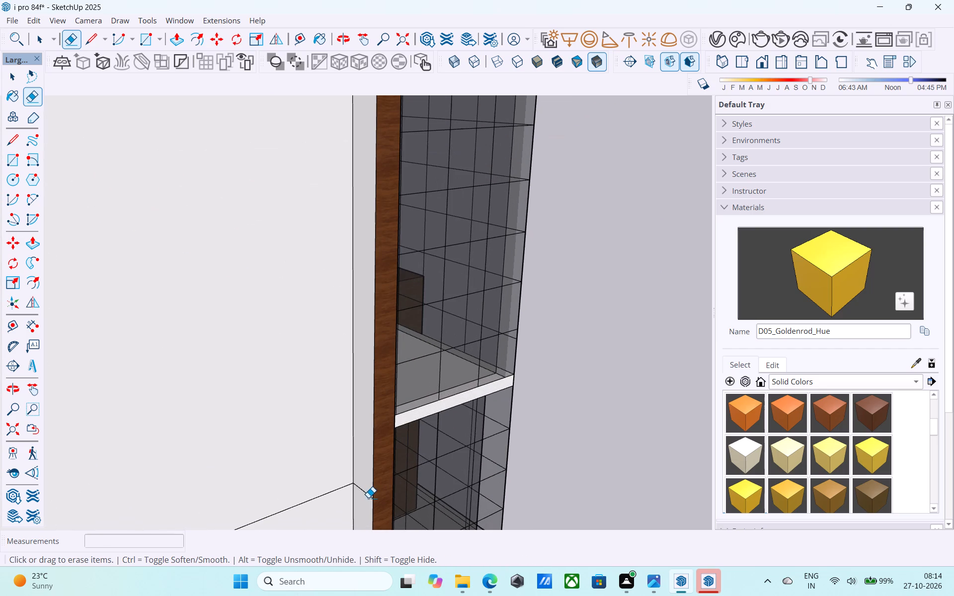
{"action": "left_click_drag", "start_coordinate": [367, 496], "coordinate": [367, 491]}
Paint the top face of the roof canopy with Wood_Veneer_15_1K from the Wood collection.
{"action": "left_click", "coordinate": [804, 381]}
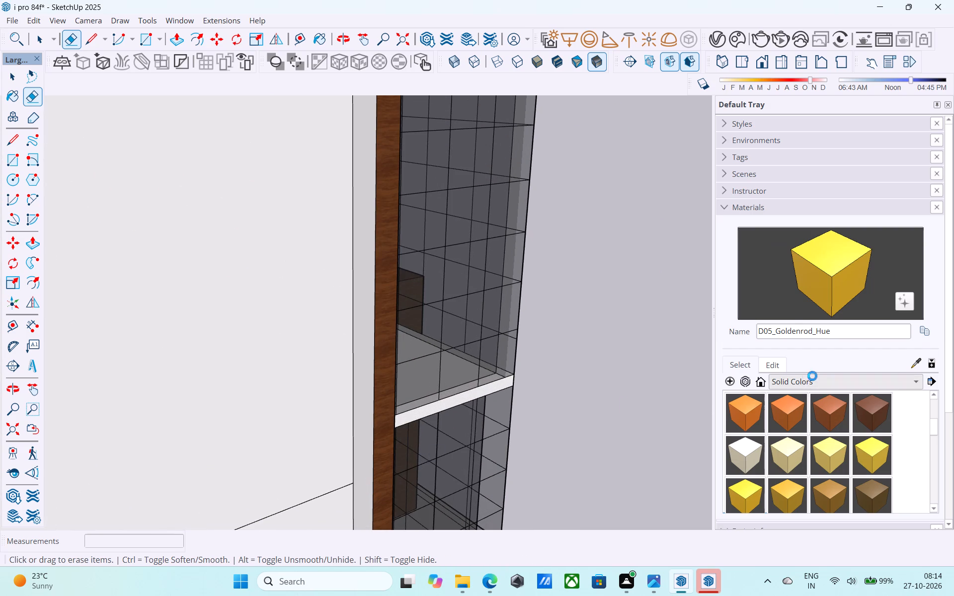
{"action": "left_click", "coordinate": [813, 382]}
{"action": "left_click", "coordinate": [808, 406]}
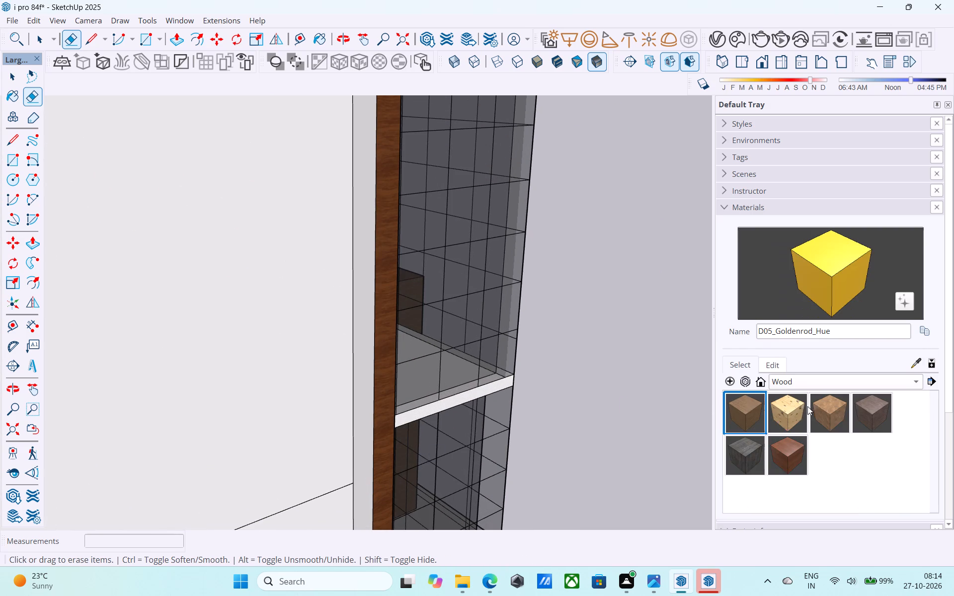
{"action": "left_click", "coordinate": [807, 452]}
{"action": "left_click", "coordinate": [792, 450]}
{"action": "middle_click_drag", "start_coordinate": [408, 351], "coordinate": [486, 359]}
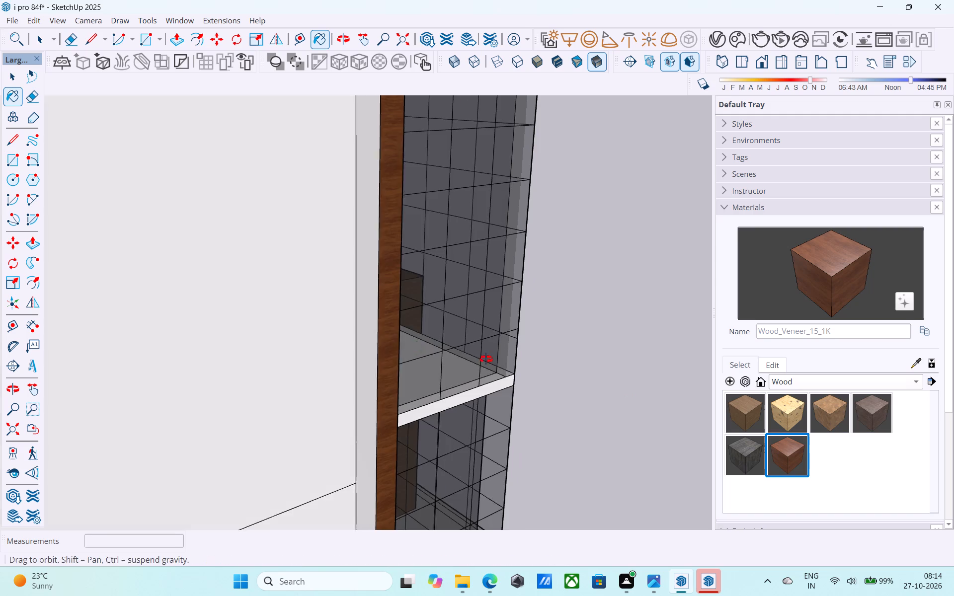
{"action": "middle_click_drag", "start_coordinate": [486, 359], "coordinate": [487, 360]}
{"action": "left_click", "coordinate": [485, 345]}
{"action": "scroll", "coordinate": [485, 345], "scroll_direction": "up", "scroll_amount": 1}
{"action": "scroll", "coordinate": [471, 357], "scroll_direction": "down", "scroll_amount": 11}
{"action": "middle_click_drag", "start_coordinate": [452, 352], "coordinate": [225, 400]}
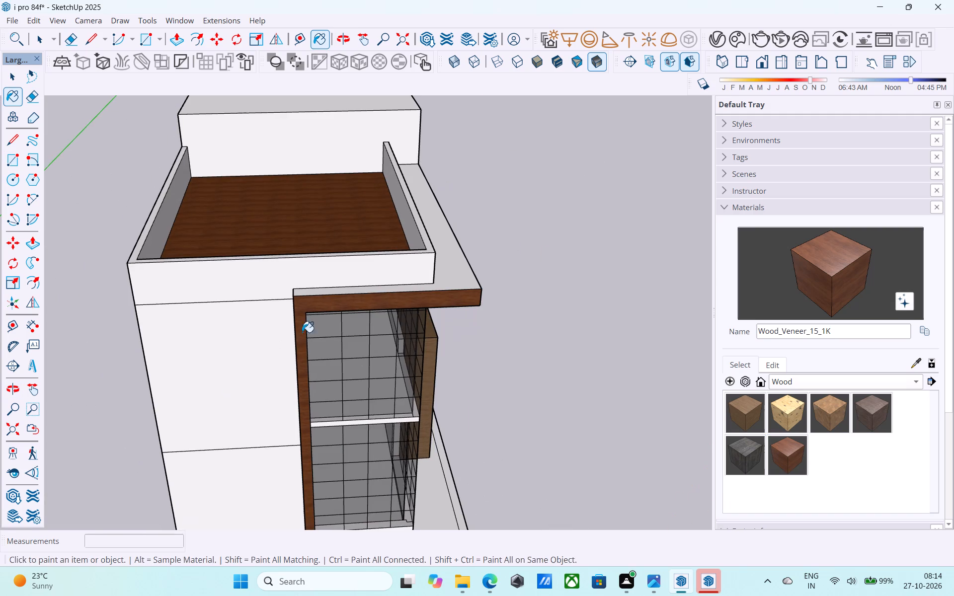
{"action": "left_click", "coordinate": [463, 282]}
Inspect the wood, golden strip and glazing finishes on the facade from the front, from below and from the sides.
{"action": "middle_click_drag", "start_coordinate": [463, 282], "coordinate": [251, 205]}
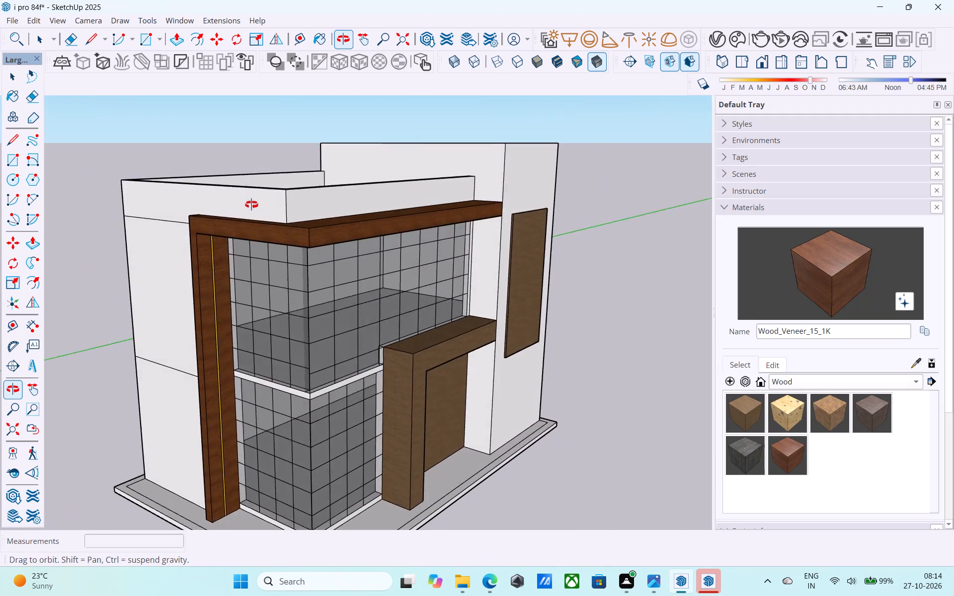
{"action": "middle_click_drag", "start_coordinate": [251, 205], "coordinate": [234, 168]}
{"action": "middle_click_drag", "start_coordinate": [300, 254], "coordinate": [289, 153]}
{"action": "middle_click_drag", "start_coordinate": [348, 226], "coordinate": [43, 230]}
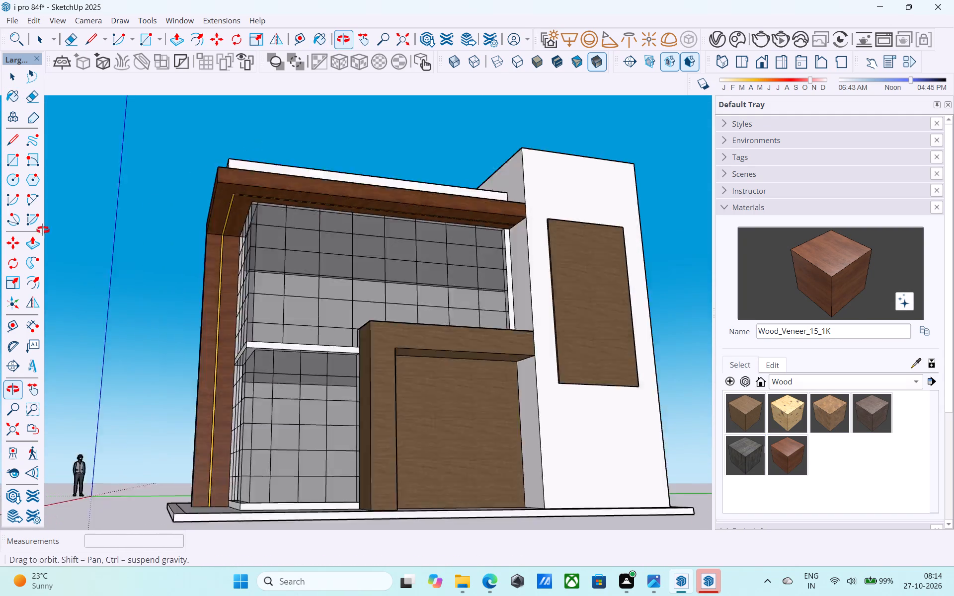
{"action": "middle_click_drag", "start_coordinate": [43, 230], "coordinate": [0, 233]}
{"action": "middle_click_drag", "start_coordinate": [377, 306], "coordinate": [623, 356]}
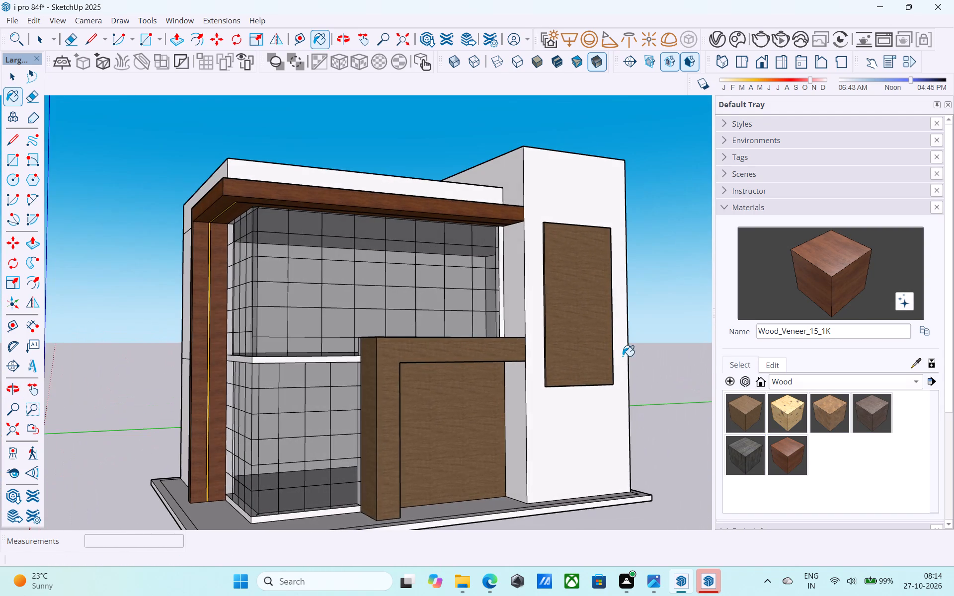
{"action": "middle_click_drag", "start_coordinate": [475, 360], "coordinate": [573, 309]}
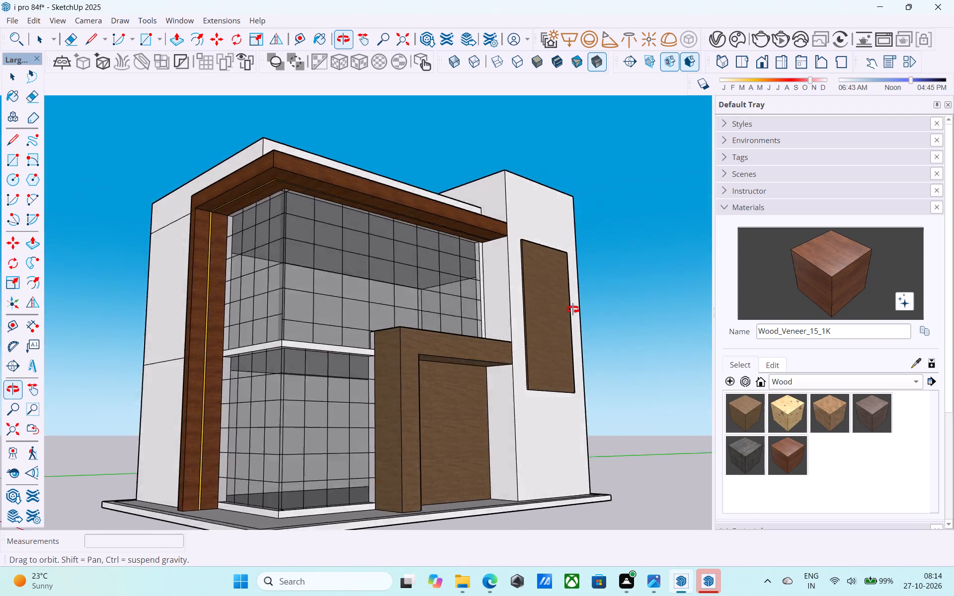
{"action": "middle_click_drag", "start_coordinate": [573, 309], "coordinate": [623, 363]}
{"action": "middle_click_drag", "start_coordinate": [542, 333], "coordinate": [450, 284]}
{"action": "scroll", "coordinate": [449, 289], "scroll_direction": "down", "scroll_amount": 2}
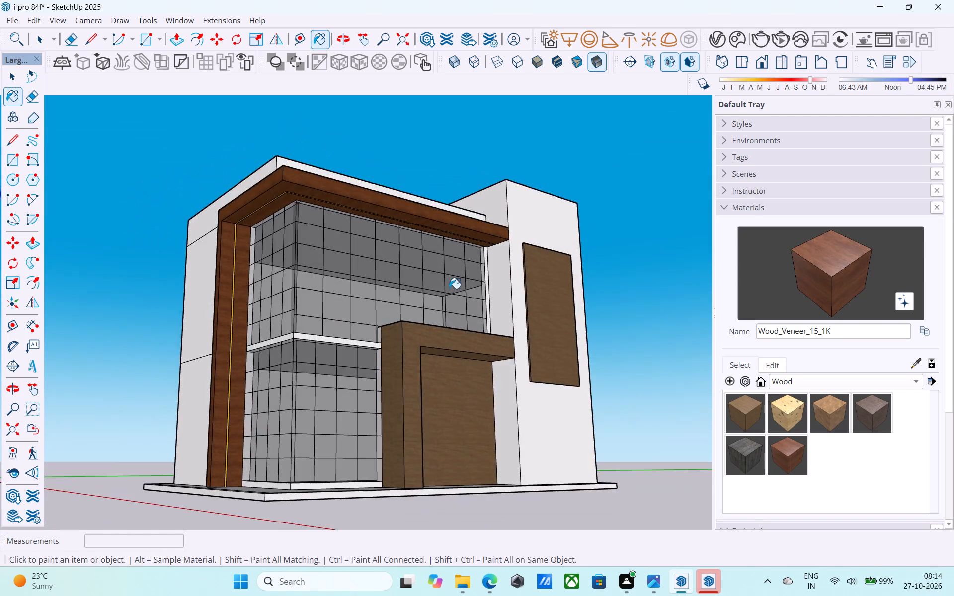
{"action": "scroll", "coordinate": [449, 289], "scroll_direction": "down", "scroll_amount": 3}
{"action": "middle_click_drag", "start_coordinate": [446, 297], "coordinate": [495, 232]}
{"action": "scroll", "coordinate": [395, 242], "scroll_direction": "up", "scroll_amount": 8}
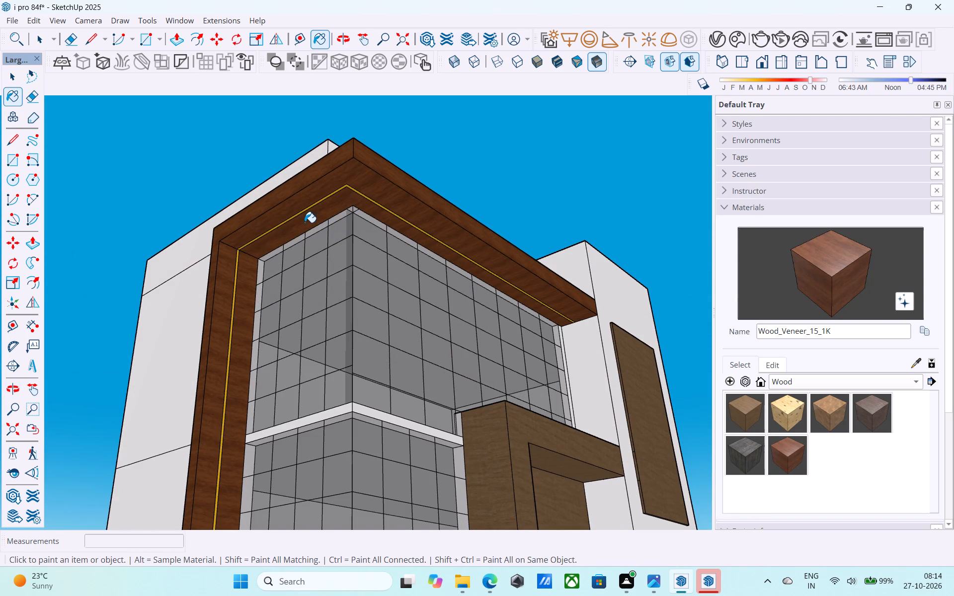
{"action": "scroll", "coordinate": [305, 223], "scroll_direction": "down", "scroll_amount": 11}
{"action": "middle_click_drag", "start_coordinate": [310, 231], "coordinate": [305, 379]}
{"action": "scroll", "coordinate": [305, 379], "scroll_direction": "down", "scroll_amount": 1}
{"action": "scroll", "coordinate": [360, 334], "scroll_direction": "up", "scroll_amount": 5}
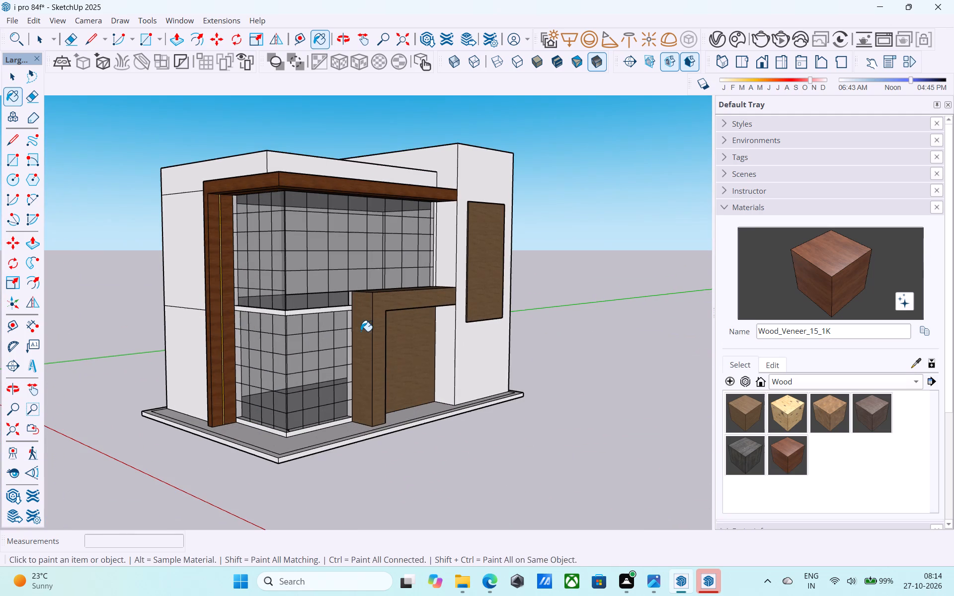
{"action": "scroll", "coordinate": [367, 328], "scroll_direction": "down", "scroll_amount": 4}
{"action": "middle_click_drag", "start_coordinate": [367, 328], "coordinate": [403, 338]}
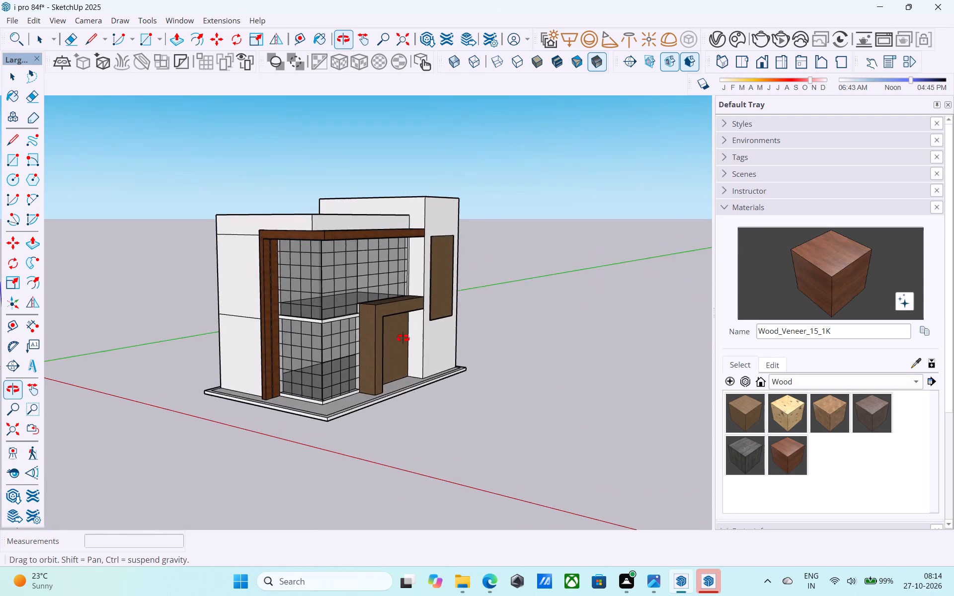
{"action": "middle_click_drag", "start_coordinate": [403, 338], "coordinate": [491, 324]}
{"action": "scroll", "coordinate": [332, 283], "scroll_direction": "up", "scroll_amount": 4}
{"action": "middle_click_drag", "start_coordinate": [332, 283], "coordinate": [353, 283], "text": "shift"}
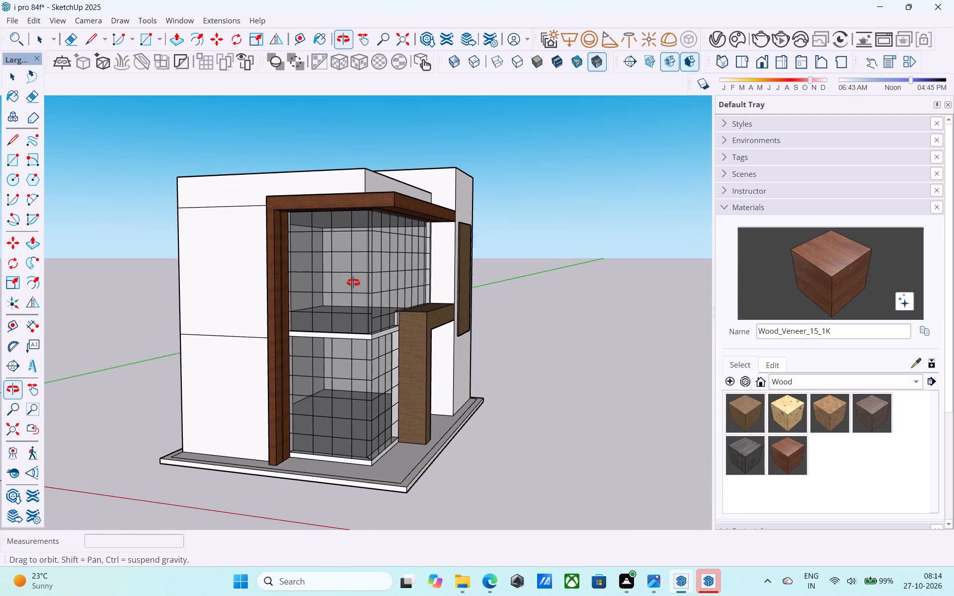
{"action": "middle_click_drag", "start_coordinate": [353, 283], "coordinate": [447, 292], "text": "shift"}
{"action": "middle_click_drag", "start_coordinate": [391, 296], "coordinate": [610, 334]}
{"action": "scroll", "coordinate": [597, 331], "scroll_direction": "up", "scroll_amount": 1}
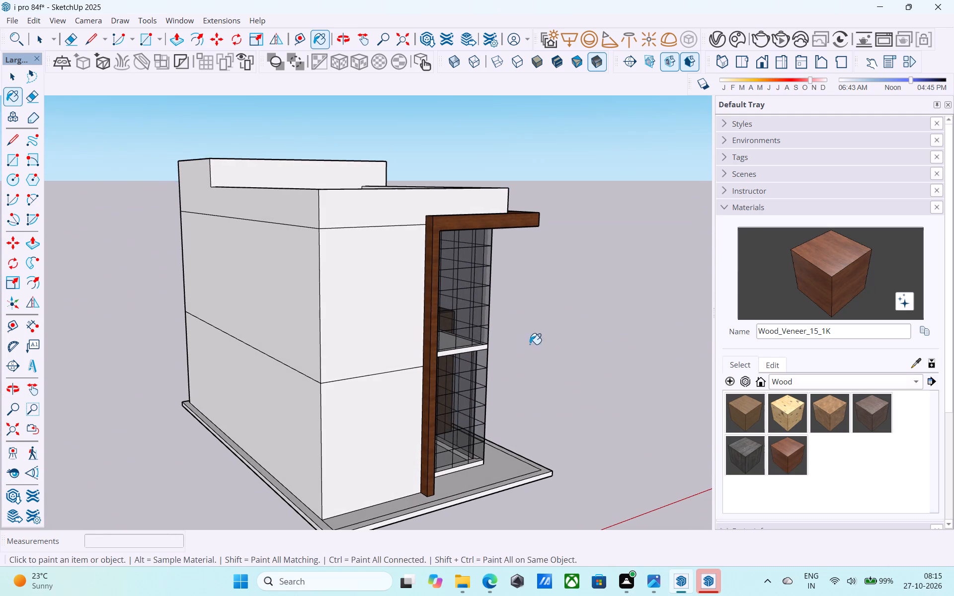
Place guides 3' below and 3' above the horizontal mid-height line on the white wall beside the wooden fin.
{"action": "key", "text": "space"}
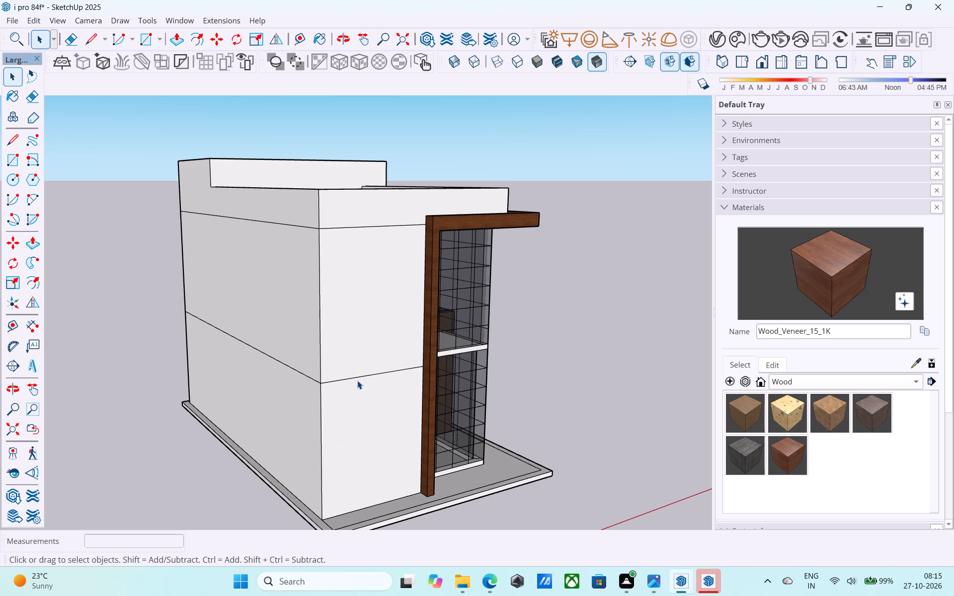
{"action": "key", "text": "t"}
{"action": "left_click", "coordinate": [353, 376]}
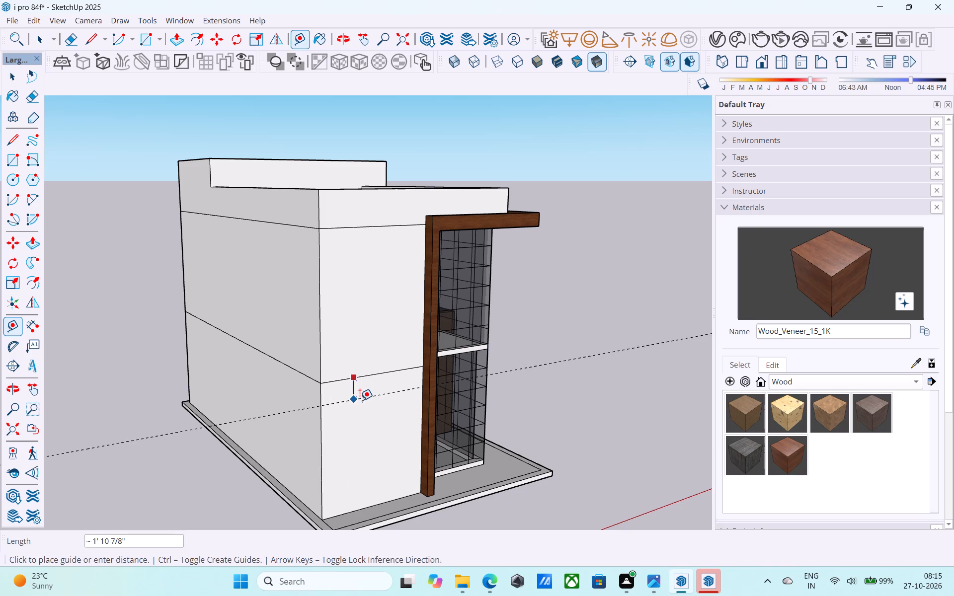
{"action": "type", "text": "3'"}
{"action": "key", "text": "Return"}
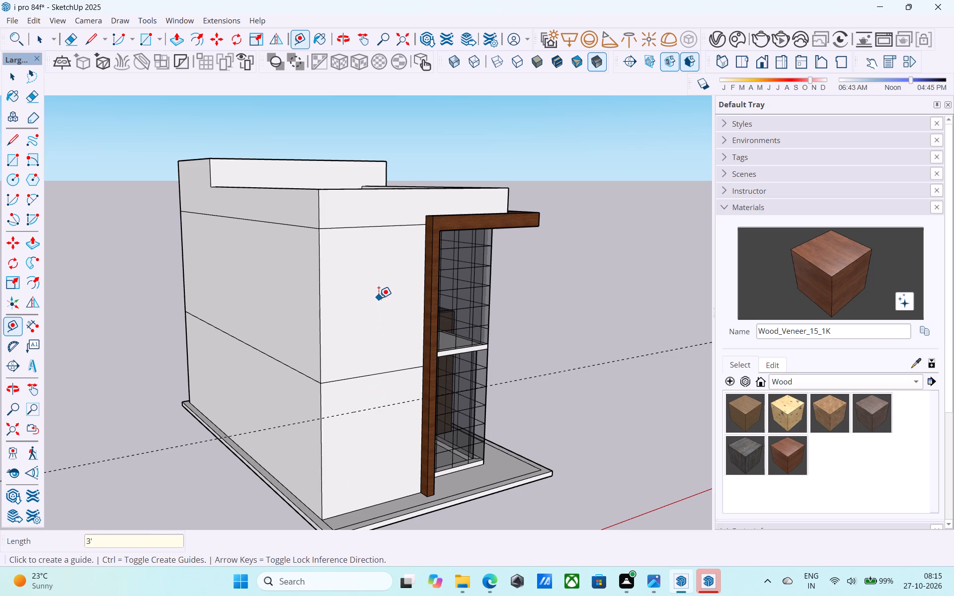
{"action": "left_click", "coordinate": [372, 374]}
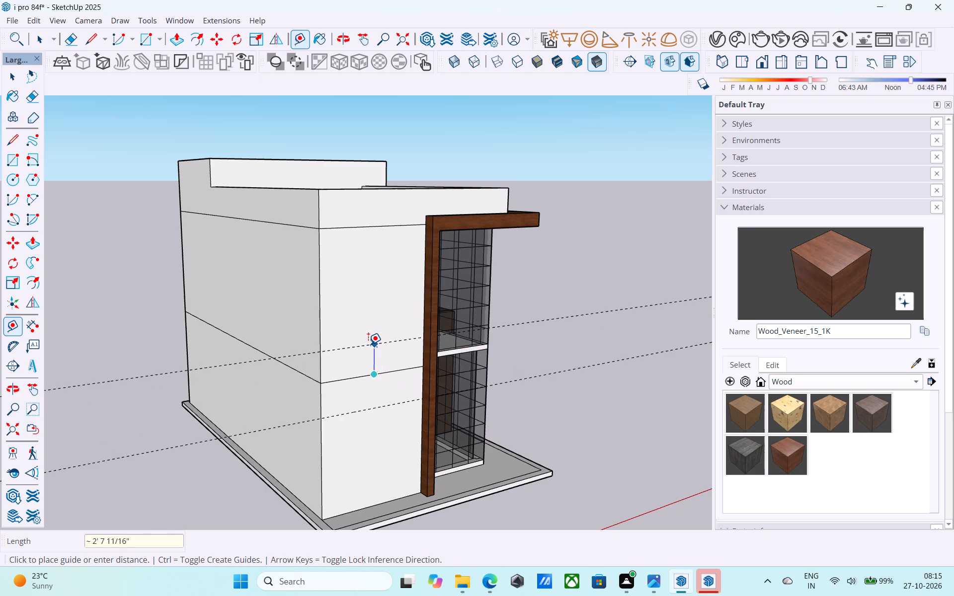
{"action": "type", "text": "3'"}
{"action": "key", "text": "Return"}
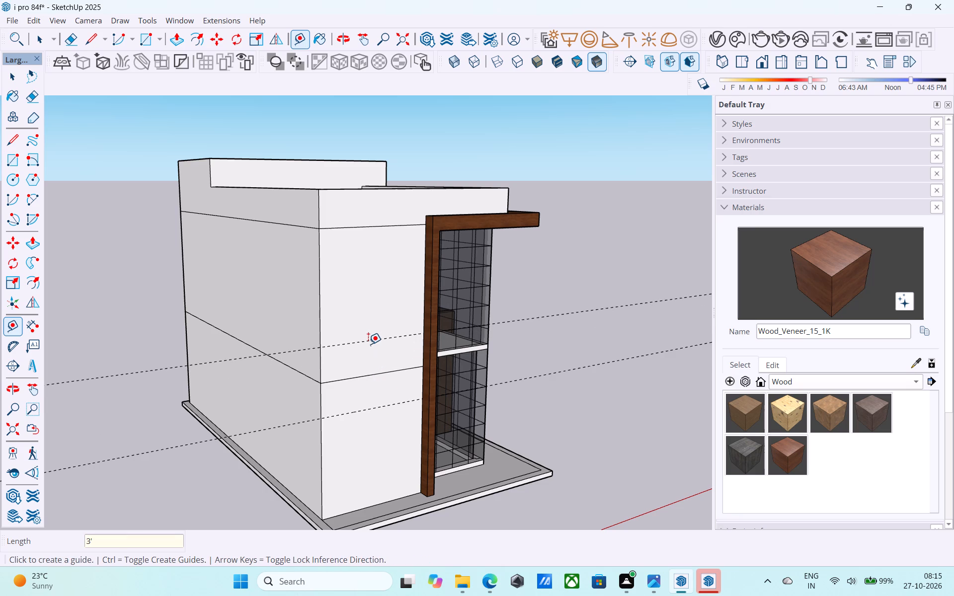
Draw a 10' 3" horizontal edge along the upper guide, from the white wall's corner to the wooden fin.
{"action": "key", "text": "l"}
{"action": "left_click", "coordinate": [322, 346]}
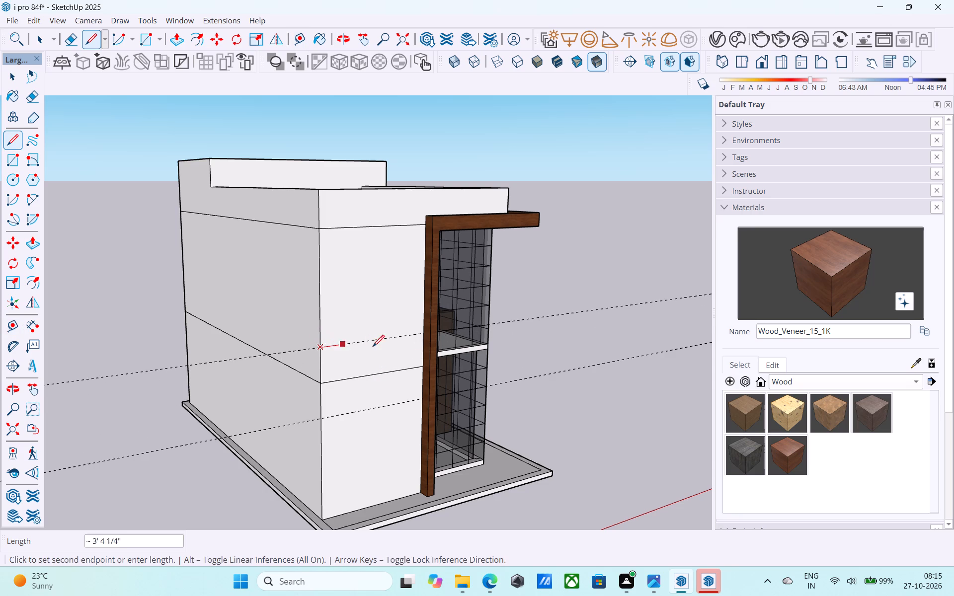
{"action": "scroll", "coordinate": [425, 336], "scroll_direction": "up", "scroll_amount": 4}
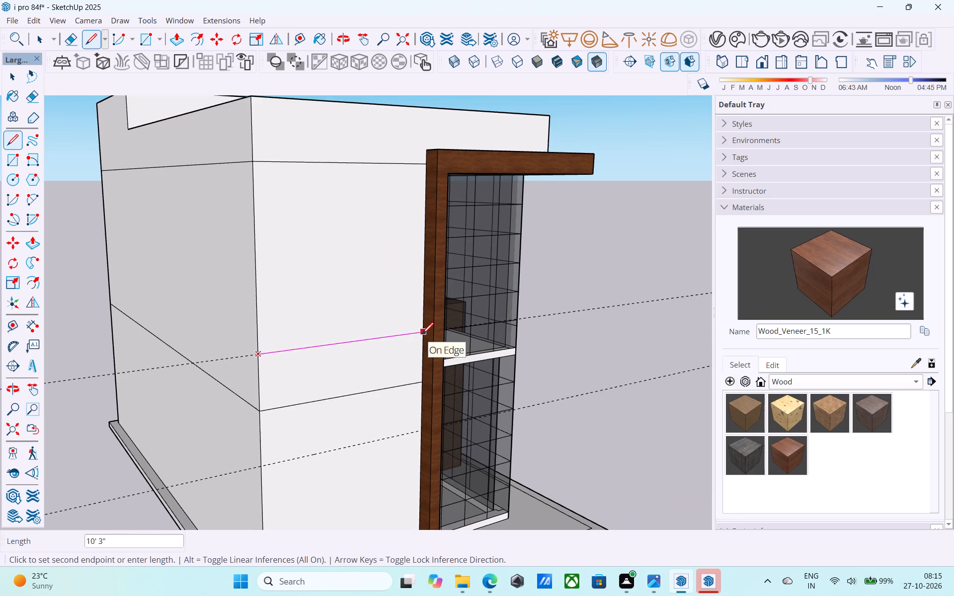
{"action": "scroll", "coordinate": [423, 335], "scroll_direction": "up", "scroll_amount": 8}
{"action": "left_click", "coordinate": [420, 322]}
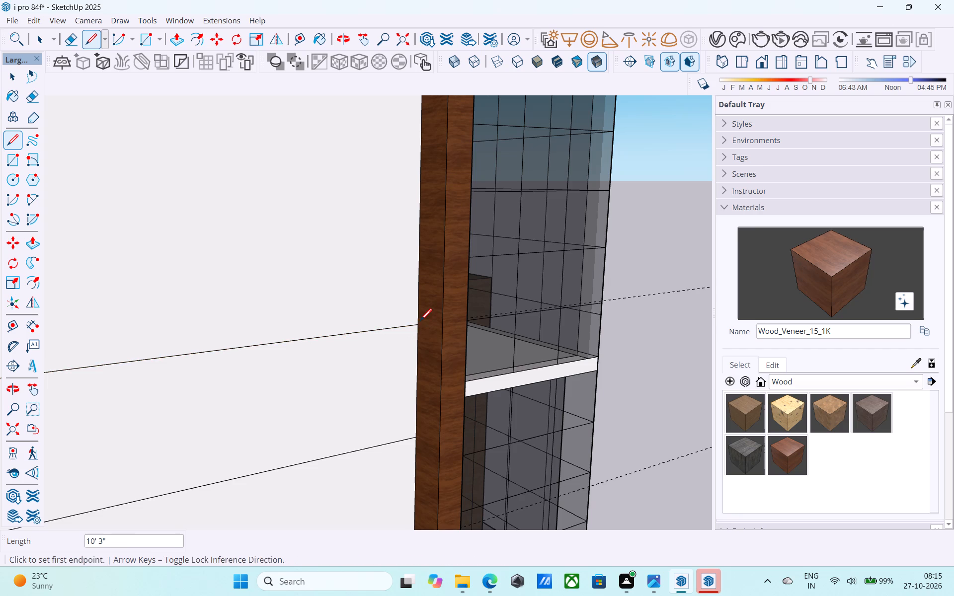
Copy the new horizontal edge 4' upward on the same wall.
{"action": "scroll", "coordinate": [420, 321], "scroll_direction": "down", "scroll_amount": 5}
{"action": "key", "text": "space"}
{"action": "left_click", "coordinate": [180, 353]}
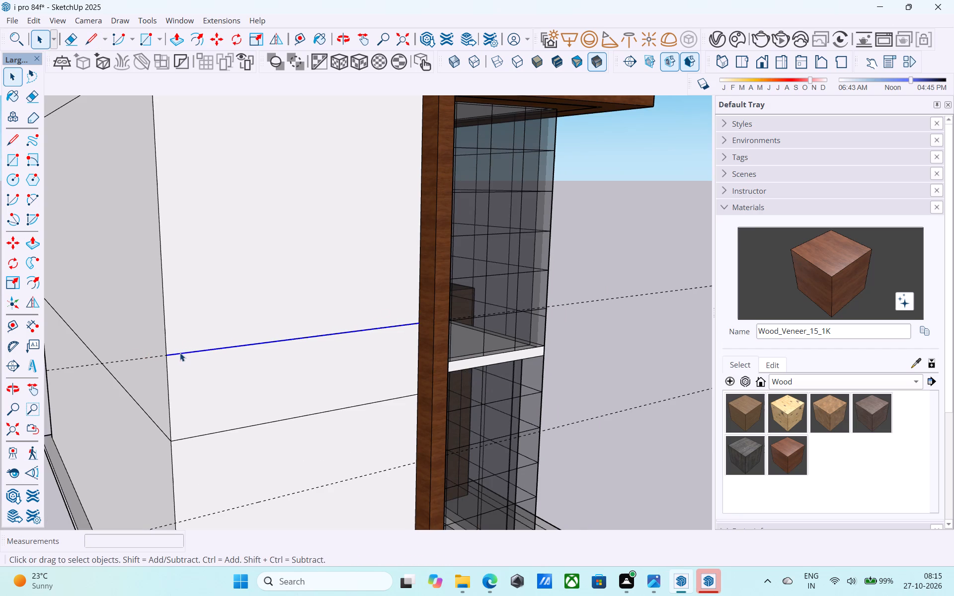
{"action": "key", "text": "m"}
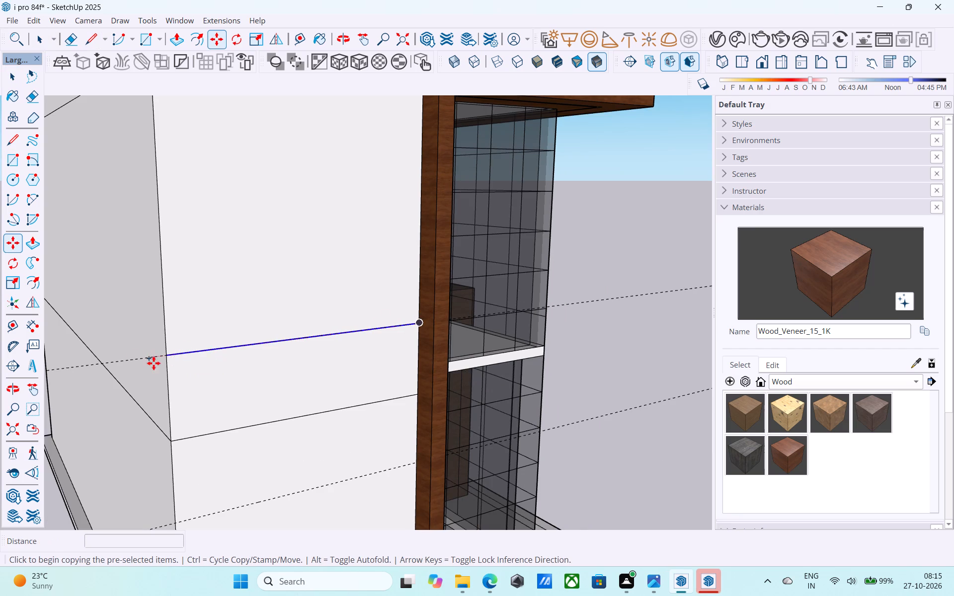
{"action": "left_click", "coordinate": [164, 357]}
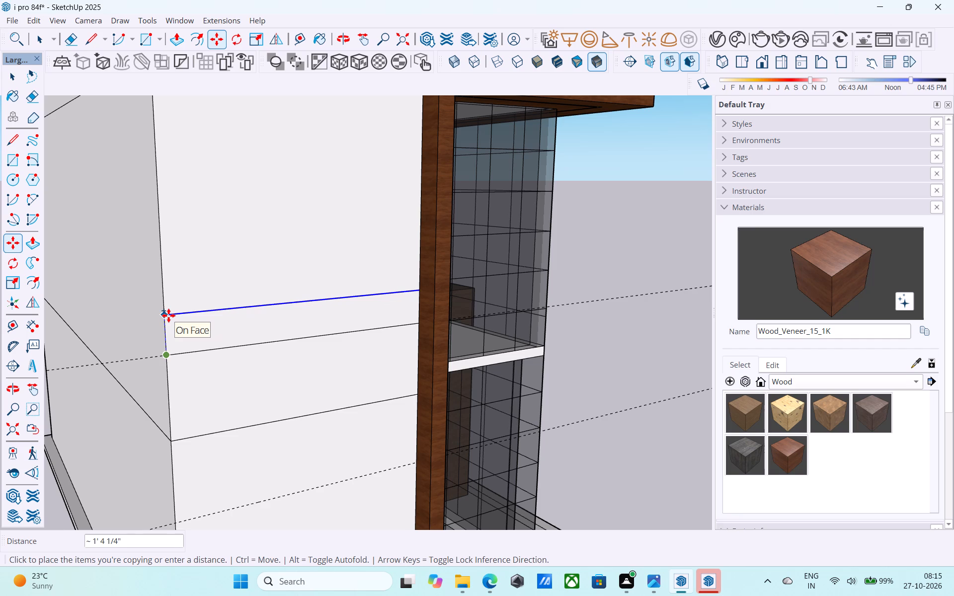
{"action": "type", "text": "4'"}
{"action": "key", "text": "Return"}
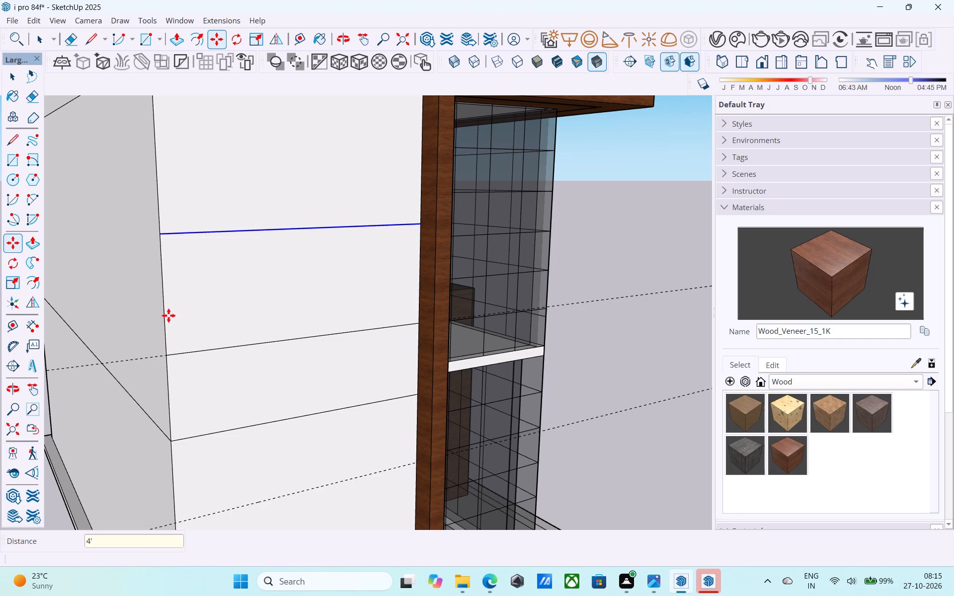
{"action": "key", "text": "space"}
Place another guide 4' below the lower guide on the white wall.
{"action": "scroll", "coordinate": [163, 307], "scroll_direction": "down", "scroll_amount": 14}
{"action": "middle_click_drag", "start_coordinate": [173, 325], "coordinate": [180, 305], "text": "shift"}
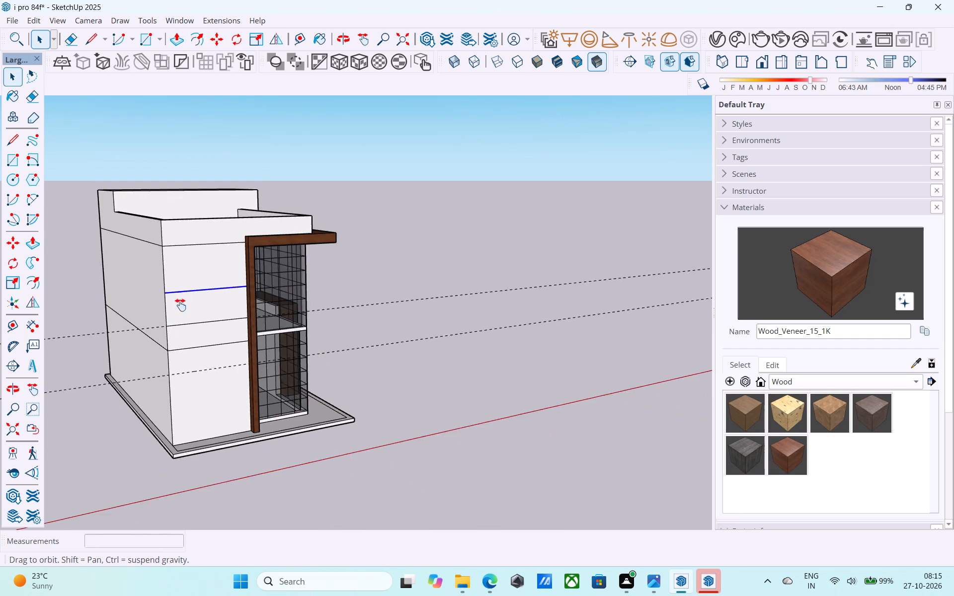
{"action": "middle_click_drag", "start_coordinate": [180, 305], "coordinate": [195, 279], "text": "shift"}
{"action": "scroll", "coordinate": [190, 333], "scroll_direction": "up", "scroll_amount": 5}
{"action": "key", "text": "t"}
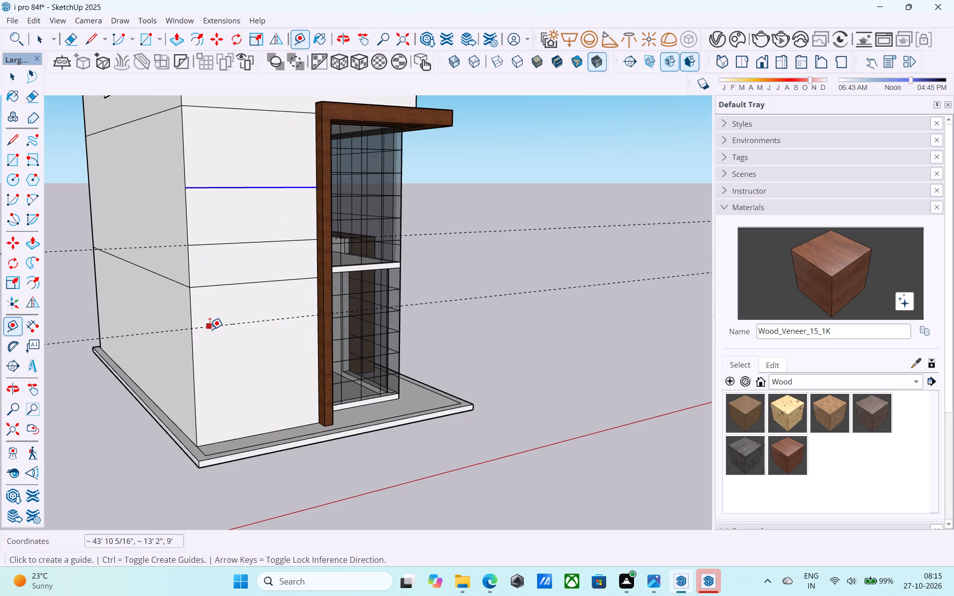
{"action": "left_click", "coordinate": [210, 329]}
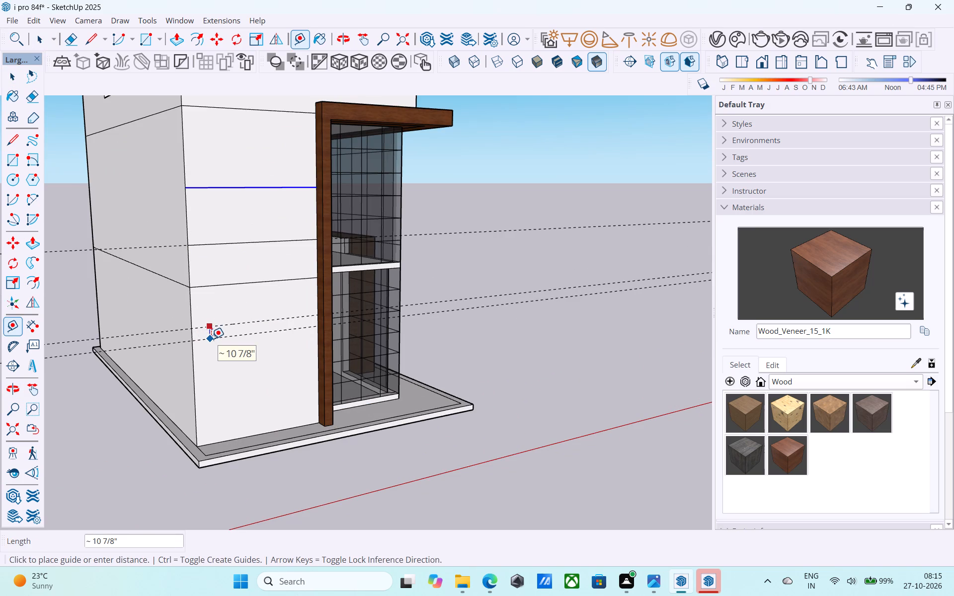
{"action": "type", "text": "4'"}
{"action": "key", "text": "Return"}
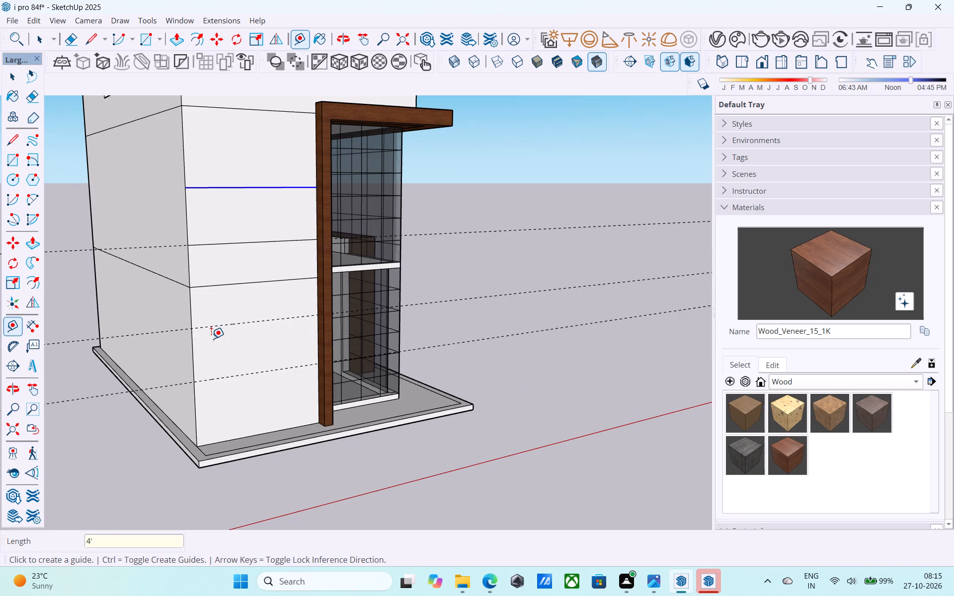
Draw two horizontal edges across the white wall along the two lower guides, from its corner to the wooden fin.
{"action": "key", "text": "l"}
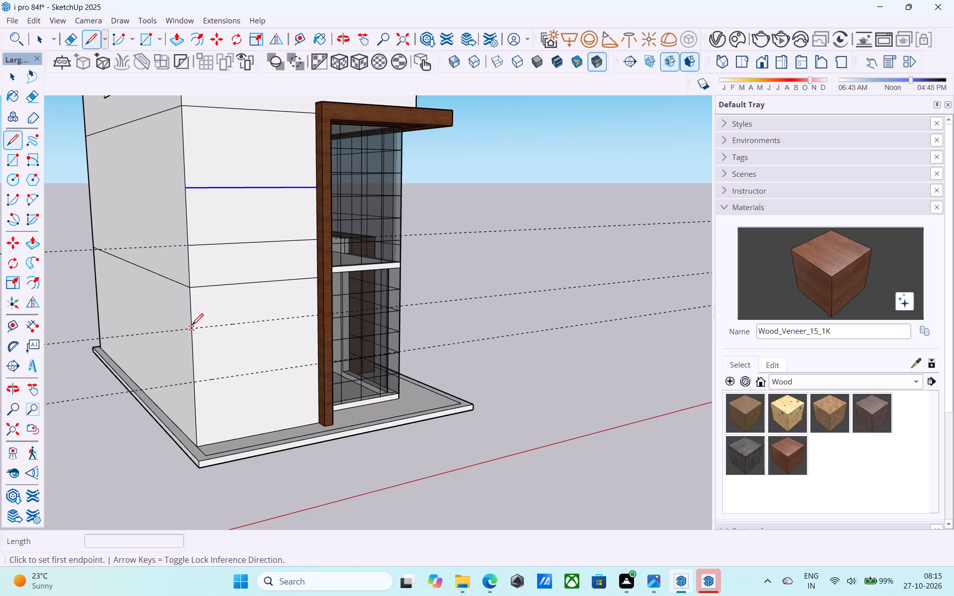
{"action": "left_click", "coordinate": [192, 326]}
{"action": "left_click", "coordinate": [319, 319]}
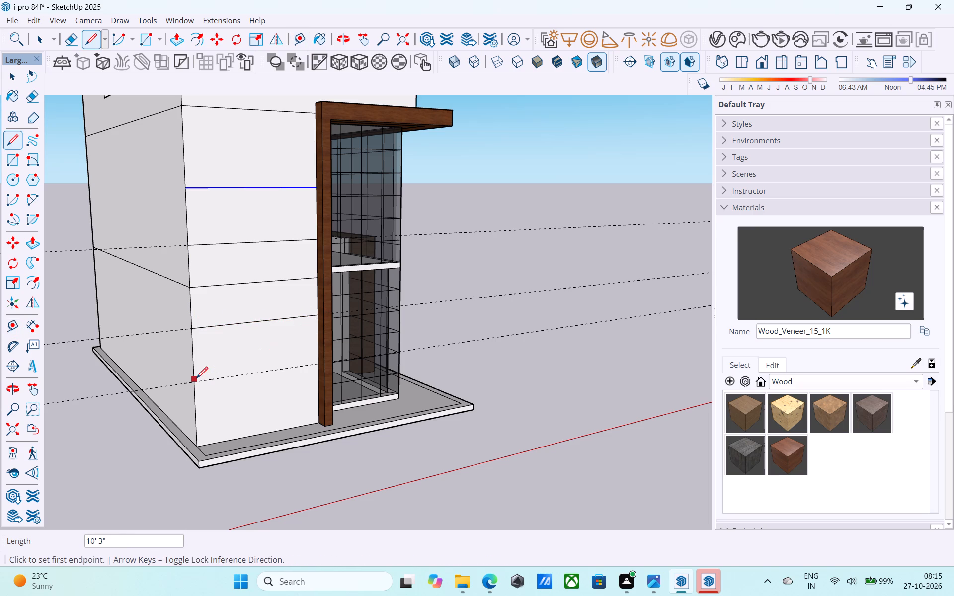
{"action": "left_click", "coordinate": [196, 379]}
{"action": "key", "text": "l"}
{"action": "scroll", "coordinate": [195, 385], "scroll_direction": "up", "scroll_amount": 5}
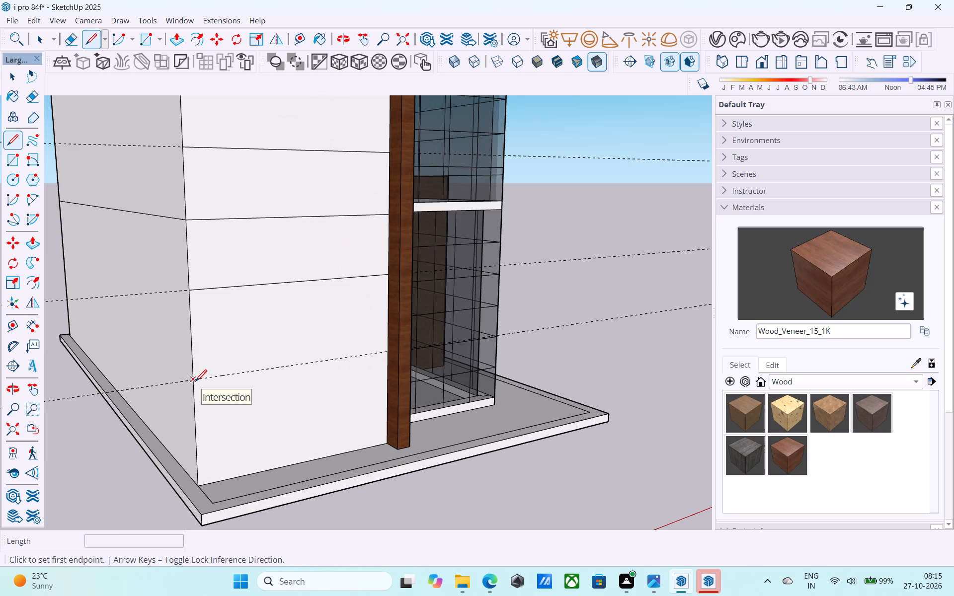
{"action": "left_click", "coordinate": [195, 382]}
{"action": "left_click", "coordinate": [385, 353]}
{"action": "key", "text": "space"}
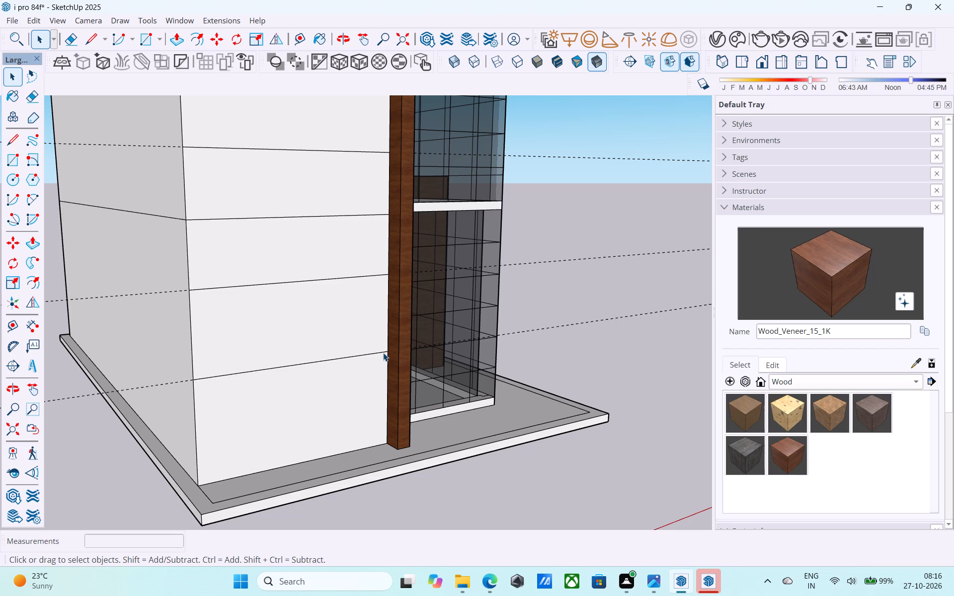
{"action": "scroll", "coordinate": [405, 367], "scroll_direction": "down", "scroll_amount": 5}
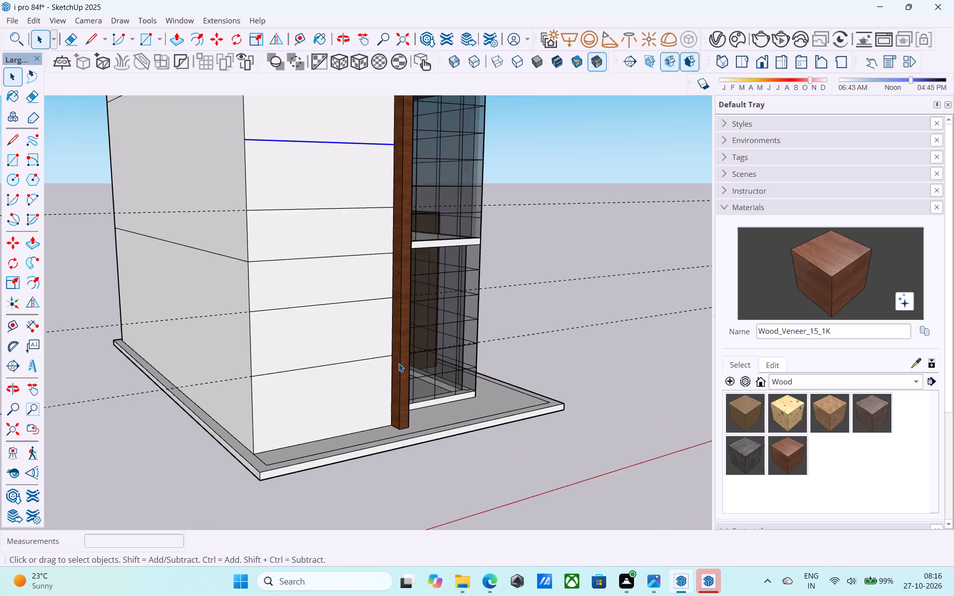
Divide the upper-floor band of the white wall into three equal panels by copying its corner edge 10' 3" to the wooden fin.
{"action": "middle_click_drag", "start_coordinate": [380, 355], "coordinate": [323, 374]}
{"action": "key", "text": "space"}
{"action": "middle_click_drag", "start_coordinate": [275, 237], "coordinate": [326, 244]}
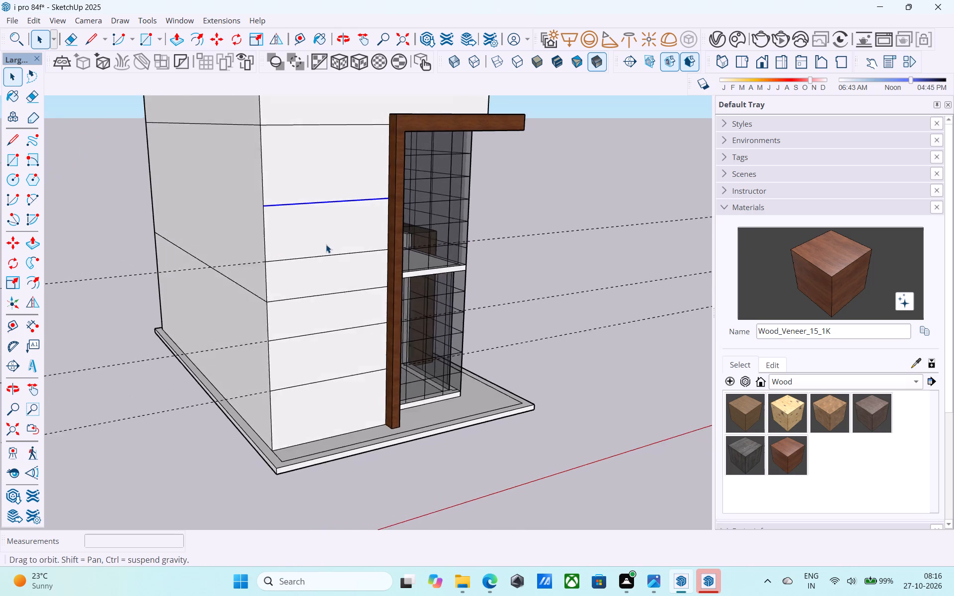
{"action": "middle_click_drag", "start_coordinate": [326, 244], "coordinate": [325, 244]}
{"action": "scroll", "coordinate": [305, 235], "scroll_direction": "up", "scroll_amount": 4}
{"action": "left_click", "coordinate": [249, 235]}
{"action": "key", "text": "m"}
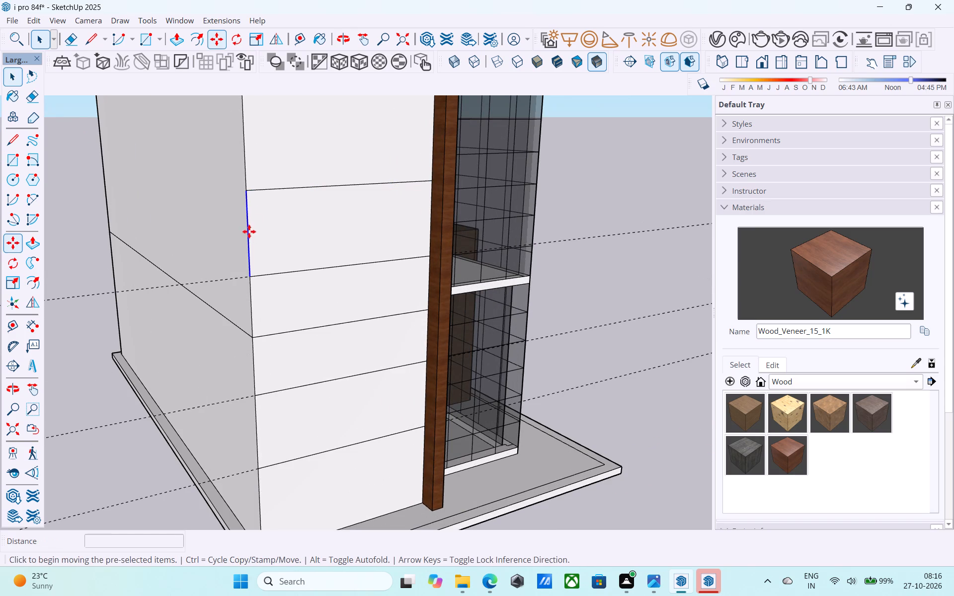
{"action": "left_click", "coordinate": [245, 195]}
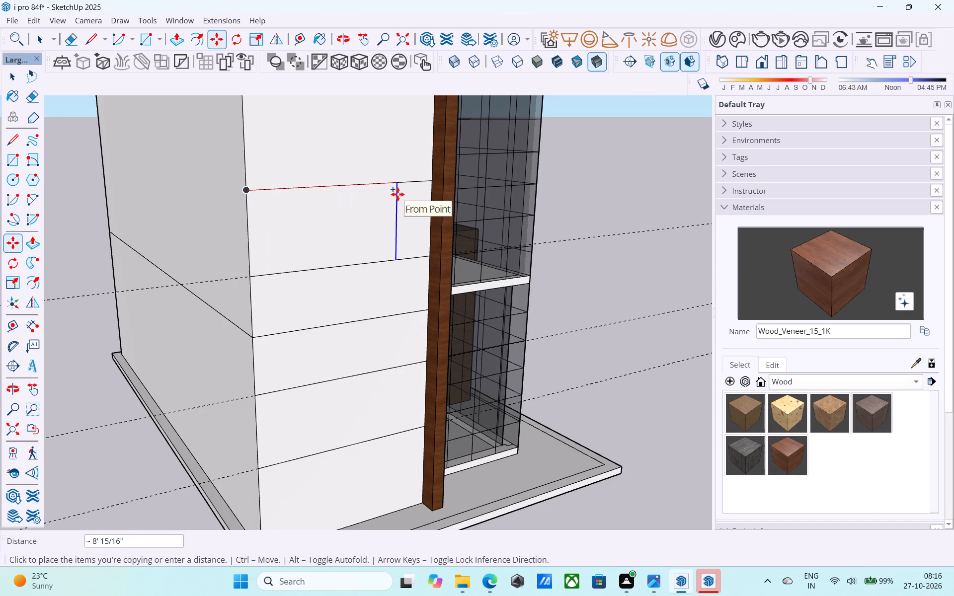
{"action": "scroll", "coordinate": [436, 187], "scroll_direction": "up", "scroll_amount": 4}
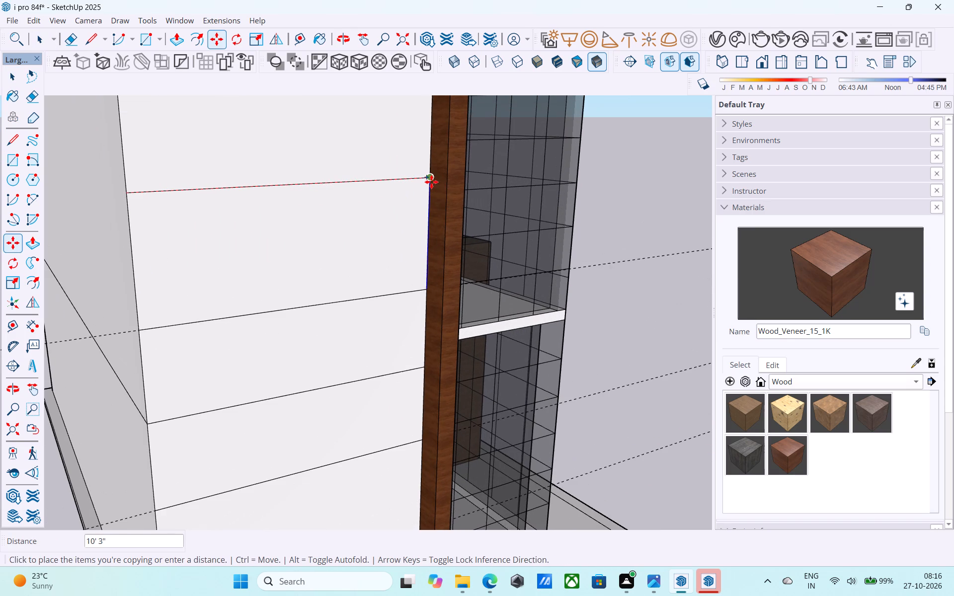
{"action": "left_click", "coordinate": [431, 182]}
{"action": "key", "text": "slash"}
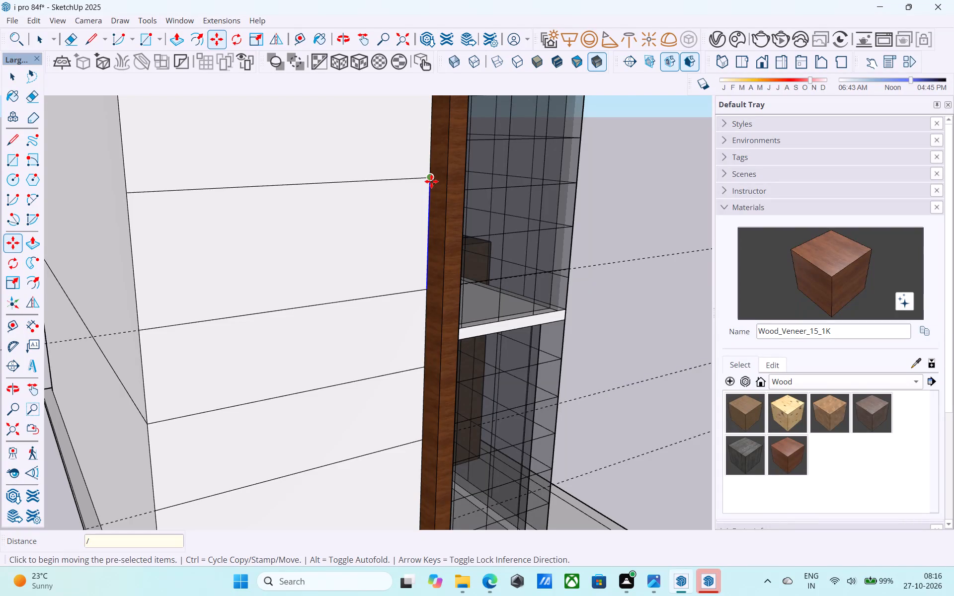
{"action": "key", "text": "3"}
{"action": "key", "text": "Return"}
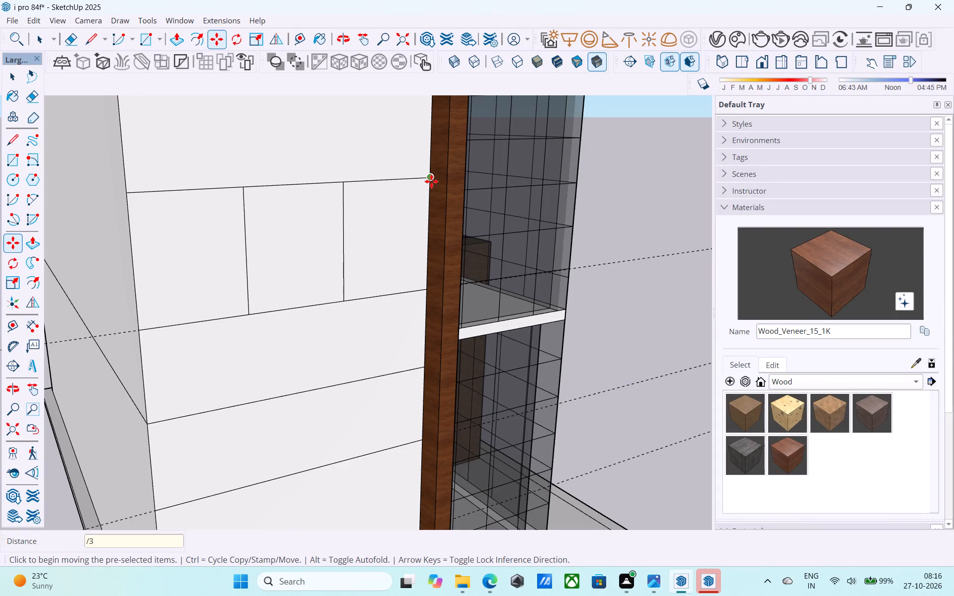
Divide the ground-floor band between the two lower guides into three equal panels, copying its corner edge 10' 3" to the fin.
{"action": "scroll", "coordinate": [404, 271], "scroll_direction": "down", "scroll_amount": 12}
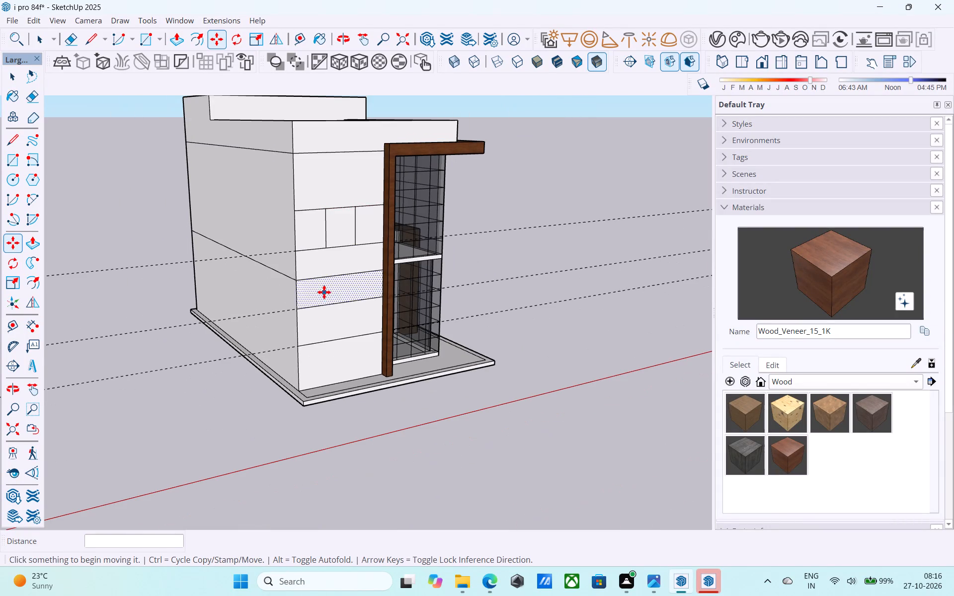
{"action": "scroll", "coordinate": [325, 338], "scroll_direction": "up", "scroll_amount": 4}
{"action": "key", "text": "space"}
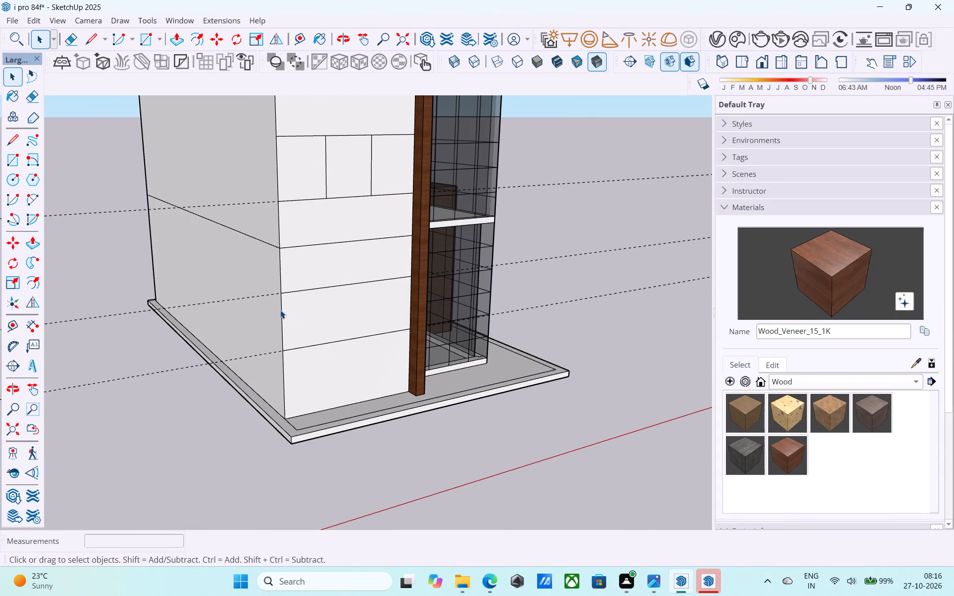
{"action": "left_click", "coordinate": [280, 310]}
{"action": "key", "text": "m"}
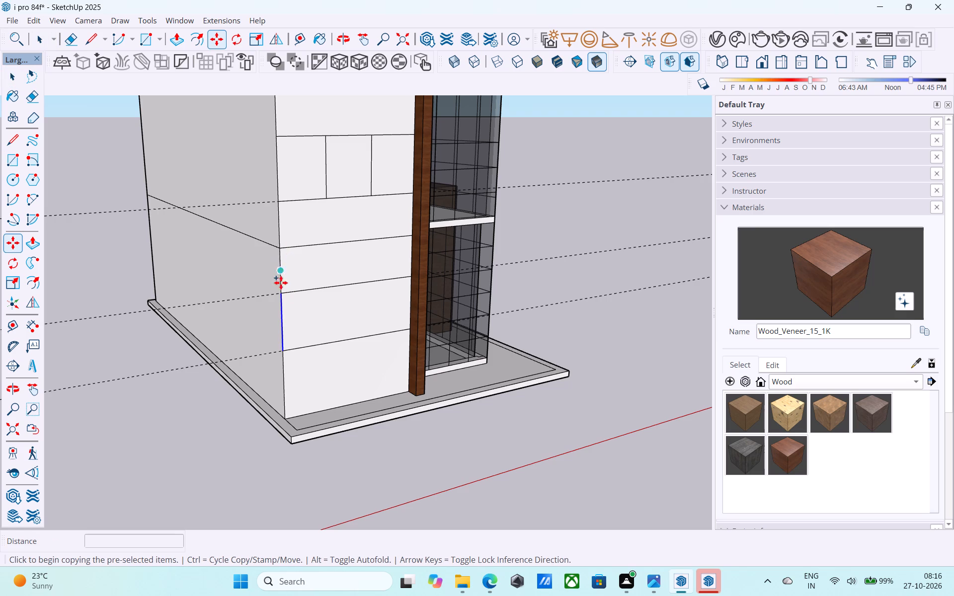
{"action": "left_click", "coordinate": [283, 293]}
{"action": "scroll", "coordinate": [384, 288], "scroll_direction": "up", "scroll_amount": 6}
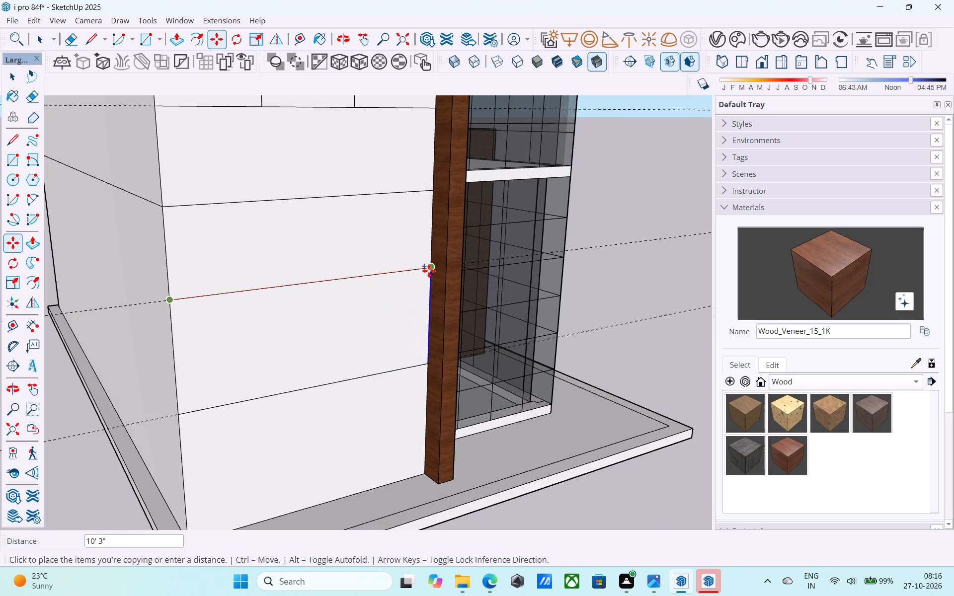
{"action": "left_click", "coordinate": [429, 270]}
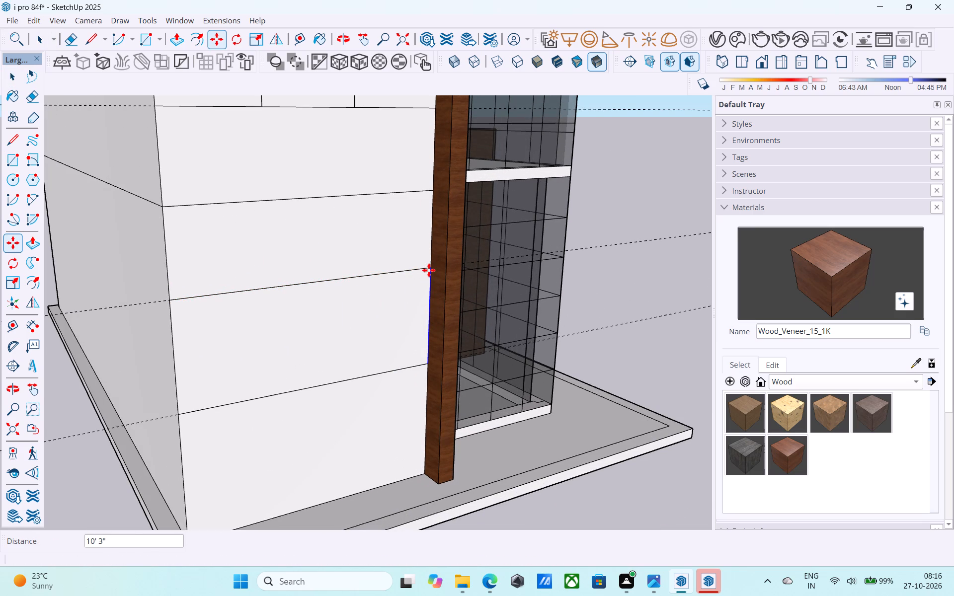
{"action": "type", "text": "/3"}
{"action": "key", "text": "Return"}
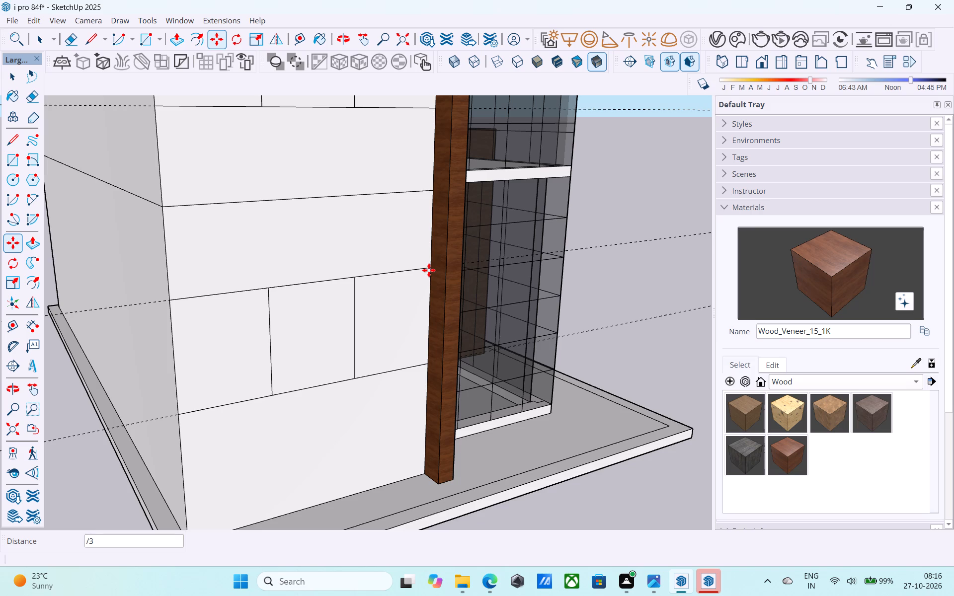
Offset the outline of the upper-row panel nearest the wall corner 2" inward.
{"action": "scroll", "coordinate": [425, 276], "scroll_direction": "down", "scroll_amount": 7}
{"action": "key", "text": "space"}
{"action": "middle_click_drag", "start_coordinate": [398, 291], "coordinate": [348, 307]}
{"action": "scroll", "coordinate": [340, 308], "scroll_direction": "down", "scroll_amount": 3}
{"action": "middle_click_drag", "start_coordinate": [342, 308], "coordinate": [352, 271]}
{"action": "middle_click_drag", "start_coordinate": [354, 252], "coordinate": [363, 281]}
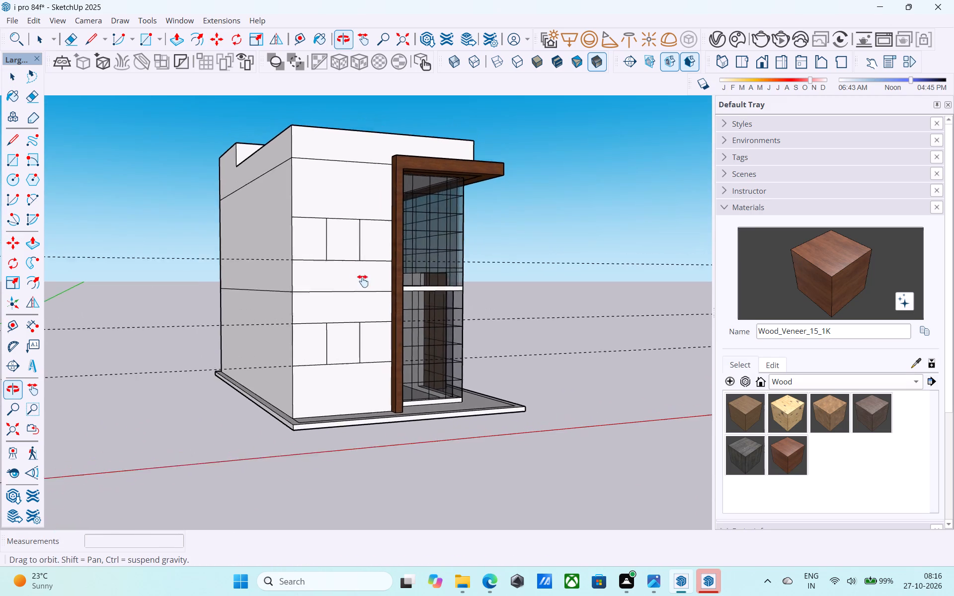
{"action": "middle_click_drag", "start_coordinate": [363, 281], "coordinate": [370, 286]}
{"action": "scroll", "coordinate": [370, 258], "scroll_direction": "up", "scroll_amount": 4}
{"action": "scroll", "coordinate": [370, 254], "scroll_direction": "down", "scroll_amount": 4}
{"action": "middle_click_drag", "start_coordinate": [370, 254], "coordinate": [364, 286], "text": "shift"}
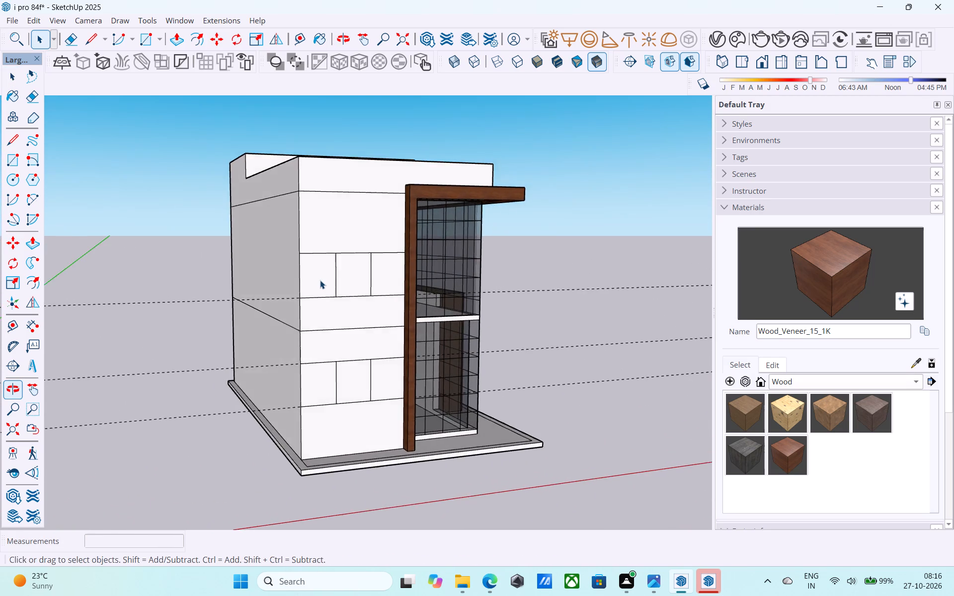
{"action": "scroll", "coordinate": [319, 279], "scroll_direction": "up", "scroll_amount": 5}
{"action": "left_click", "coordinate": [318, 278]}
{"action": "key", "text": "f"}
{"action": "scroll", "coordinate": [318, 278], "scroll_direction": "up", "scroll_amount": 4}
{"action": "left_click", "coordinate": [318, 278]}
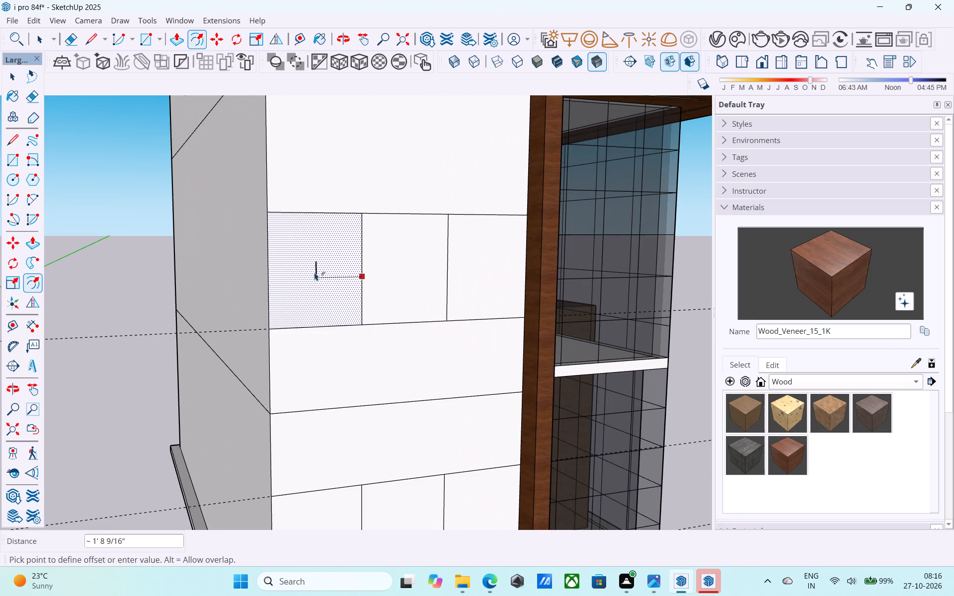
{"action": "key", "text": "2"}
{"action": "key", "text": "shift+quotedbl"}
{"action": "key", "text": "Return"}
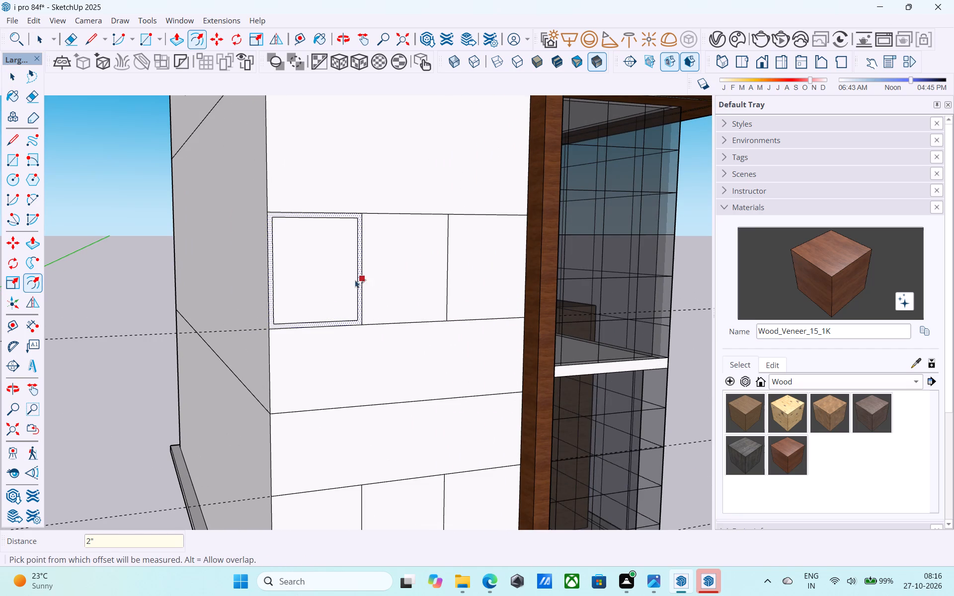
Offset the outline of the middle upper-row panel 2" inward.
{"action": "scroll", "coordinate": [408, 280], "scroll_direction": "up", "scroll_amount": 2}
{"action": "key", "text": "space"}
{"action": "left_click", "coordinate": [408, 280]}
{"action": "scroll", "coordinate": [407, 280], "scroll_direction": "up", "scroll_amount": 3}
{"action": "key", "text": "f"}
{"action": "left_click", "coordinate": [407, 280]}
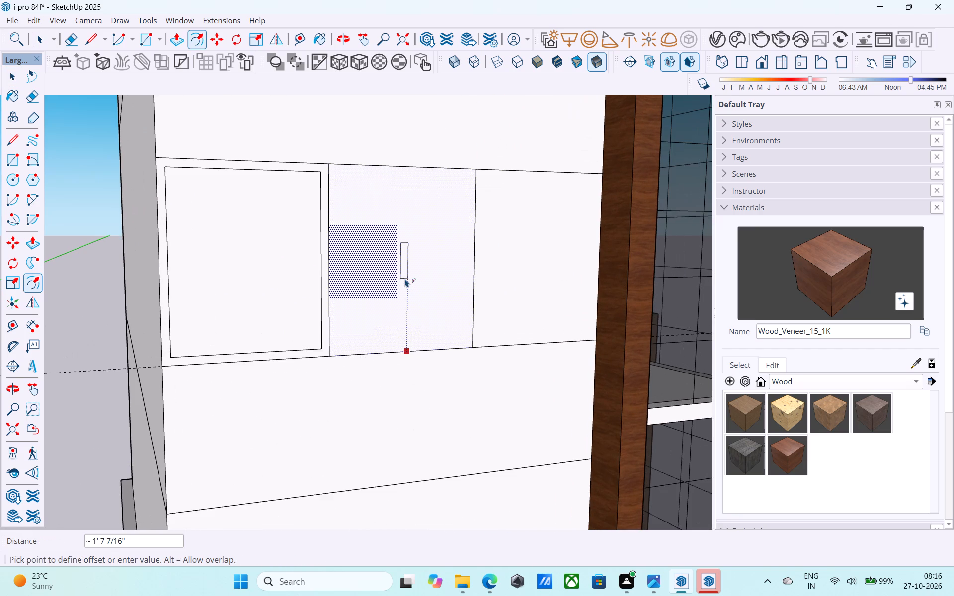
{"action": "type", "text": "2\""}
{"action": "key", "text": "Return"}
Offset the outline of the upper-row panel beside the wooden fin 2" inward.
{"action": "key", "text": "space"}
{"action": "left_click", "coordinate": [515, 284]}
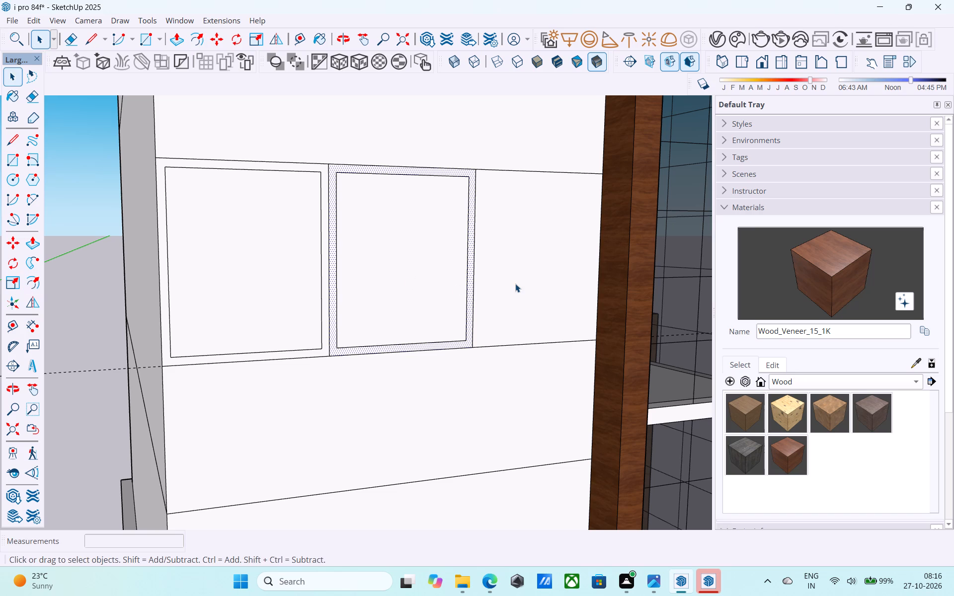
{"action": "type", "text": "df"}
{"action": "left_click", "coordinate": [515, 284]}
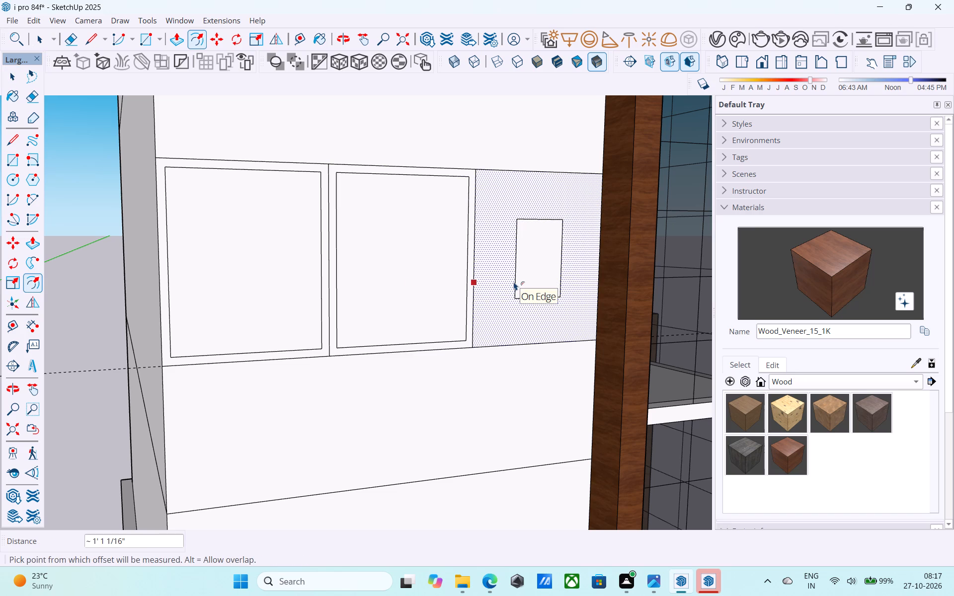
{"action": "type", "text": "2\""}
{"action": "key", "text": "Return"}
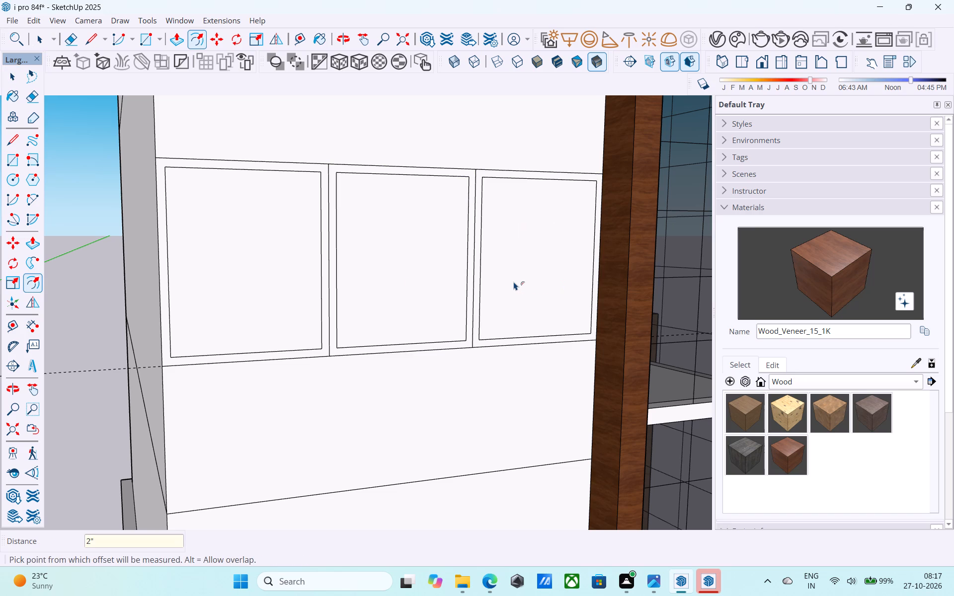
Offset the outline of the lower-row panel nearest the wall corner 2" inward.
{"action": "middle_click_drag", "start_coordinate": [513, 280], "coordinate": [507, 279]}
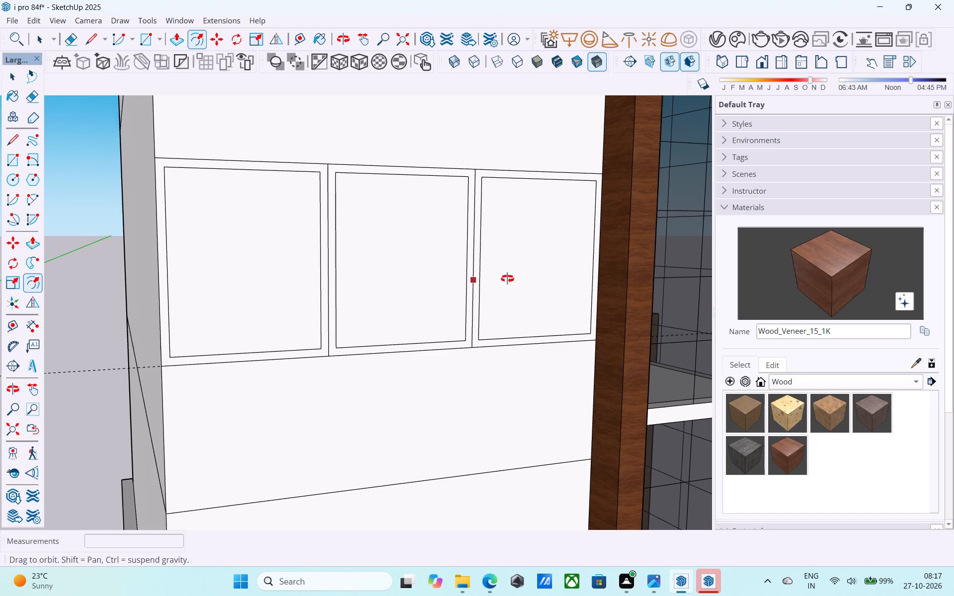
{"action": "middle_click_drag", "start_coordinate": [507, 279], "coordinate": [481, 272]}
{"action": "scroll", "coordinate": [473, 258], "scroll_direction": "down", "scroll_amount": 11}
{"action": "key", "text": "space"}
{"action": "scroll", "coordinate": [399, 415], "scroll_direction": "up", "scroll_amount": 3}
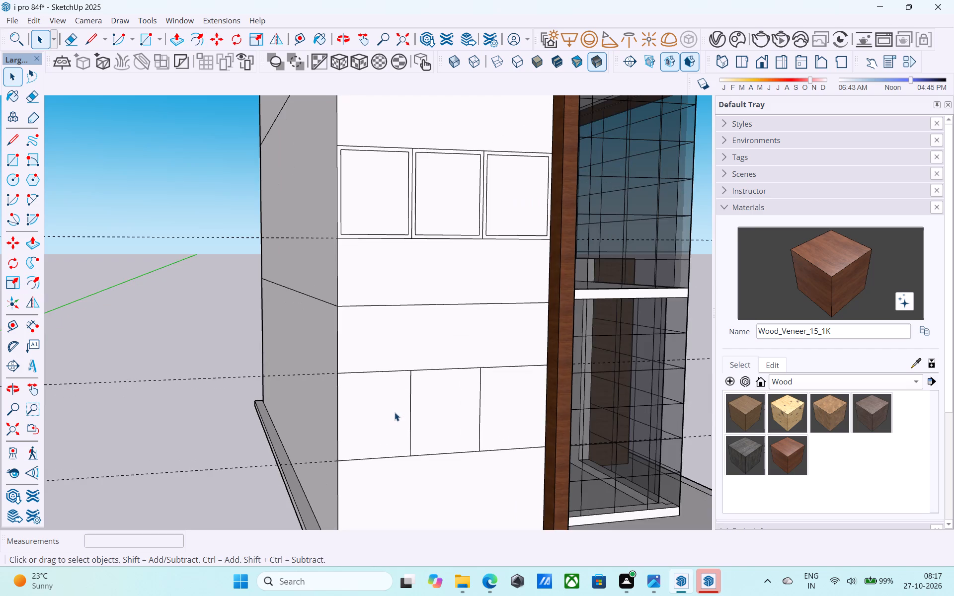
{"action": "left_click", "coordinate": [395, 412]}
{"action": "scroll", "coordinate": [395, 412], "scroll_direction": "up", "scroll_amount": 2}
{"action": "key", "text": "f"}
{"action": "left_click", "coordinate": [393, 411]}
{"action": "key", "text": "2"}
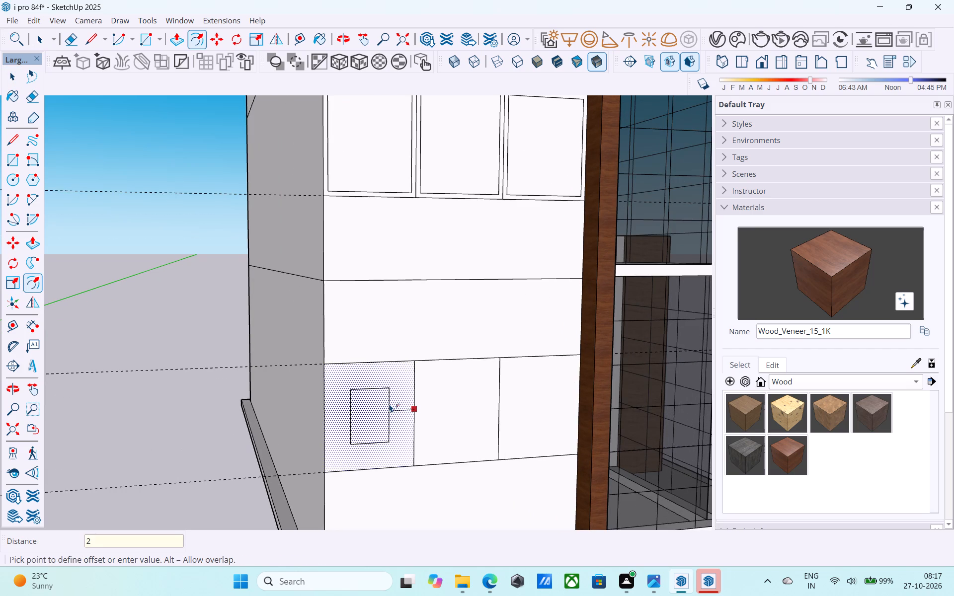
{"action": "key", "text": "shift+quotedbl"}
{"action": "key", "text": "Return"}
Offset the outline of the middle lower-row panel 2" inward.
{"action": "key", "text": "space"}
{"action": "left_click", "coordinate": [472, 394]}
{"action": "scroll", "coordinate": [472, 394], "scroll_direction": "up", "scroll_amount": 3}
{"action": "key", "text": "f"}
{"action": "left_click", "coordinate": [472, 394]}
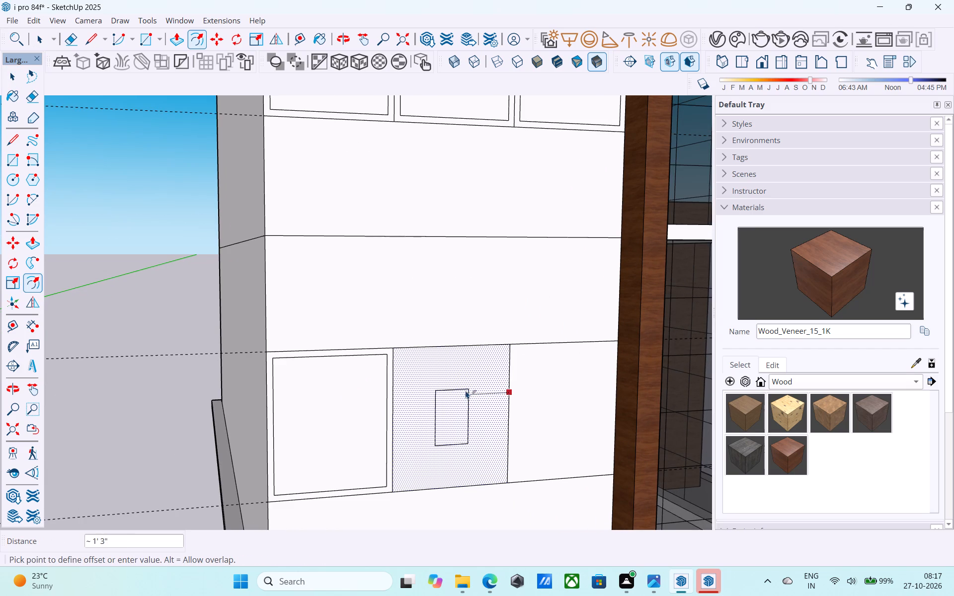
{"action": "key", "text": "2"}
{"action": "key", "text": "shift+quotedbl"}
{"action": "key", "text": "Return"}
Offset the outline of the lower-row panel beside the wooden fin 2" inward.
{"action": "key", "text": "space"}
{"action": "left_click", "coordinate": [557, 386]}
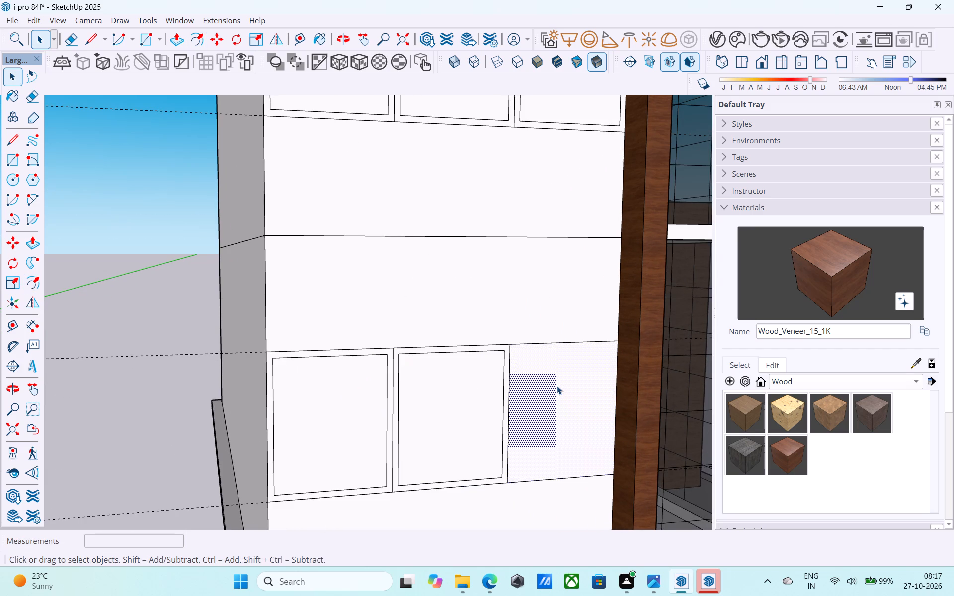
{"action": "key", "text": "f"}
{"action": "left_click", "coordinate": [557, 386]}
{"action": "key", "text": "2"}
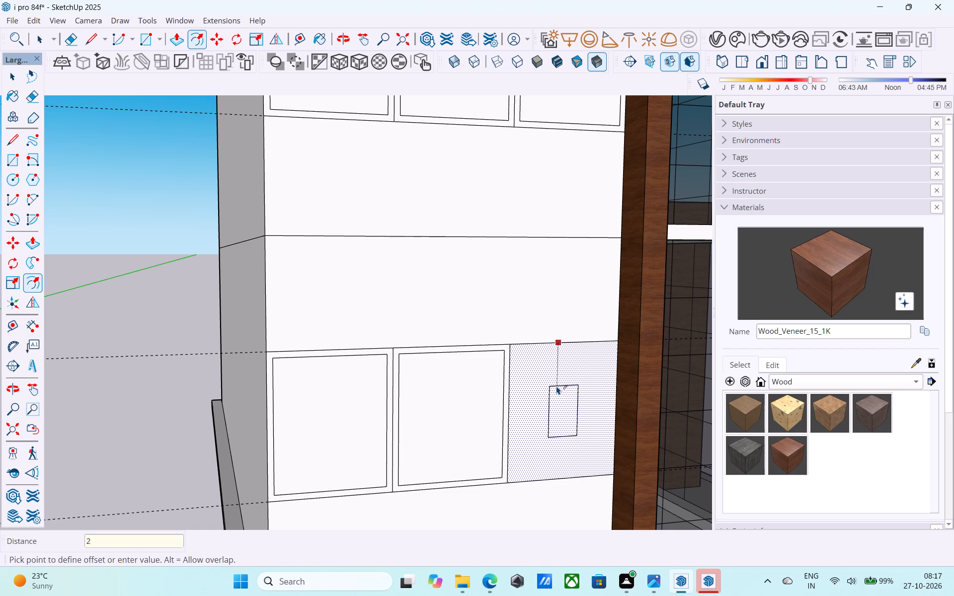
{"action": "key", "text": "shift+quotedbl"}
{"action": "key", "text": "Return"}
{"action": "key", "text": "space"}
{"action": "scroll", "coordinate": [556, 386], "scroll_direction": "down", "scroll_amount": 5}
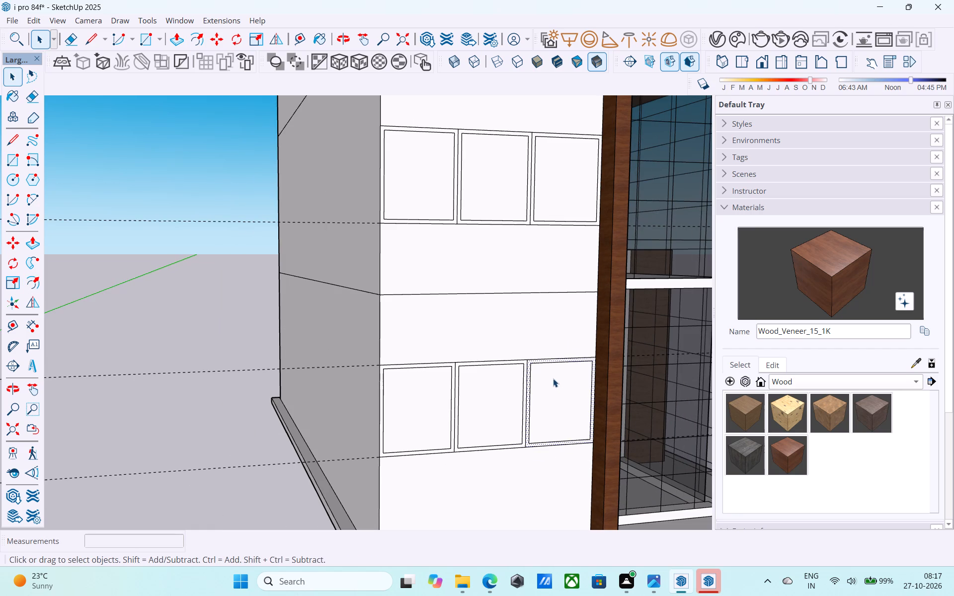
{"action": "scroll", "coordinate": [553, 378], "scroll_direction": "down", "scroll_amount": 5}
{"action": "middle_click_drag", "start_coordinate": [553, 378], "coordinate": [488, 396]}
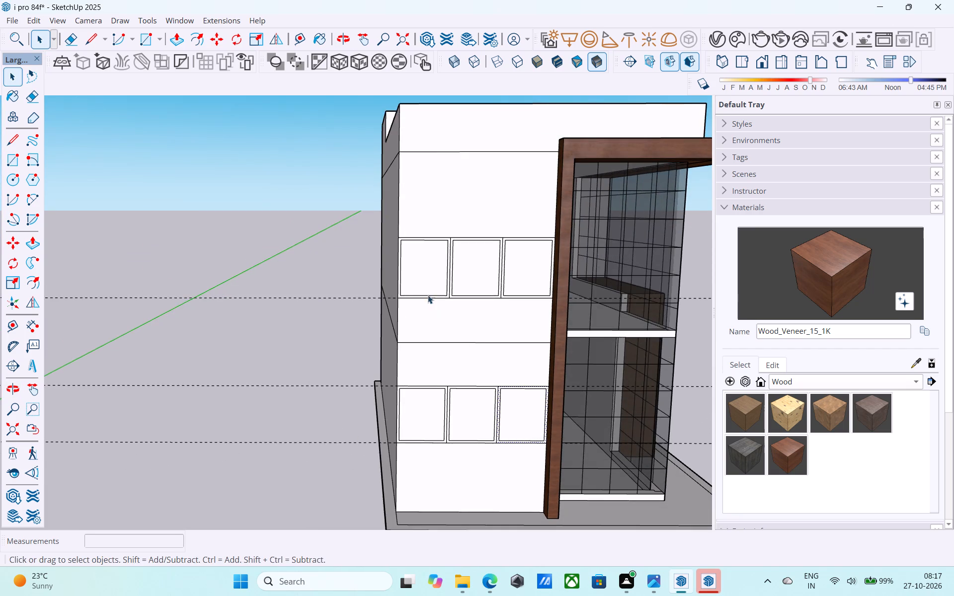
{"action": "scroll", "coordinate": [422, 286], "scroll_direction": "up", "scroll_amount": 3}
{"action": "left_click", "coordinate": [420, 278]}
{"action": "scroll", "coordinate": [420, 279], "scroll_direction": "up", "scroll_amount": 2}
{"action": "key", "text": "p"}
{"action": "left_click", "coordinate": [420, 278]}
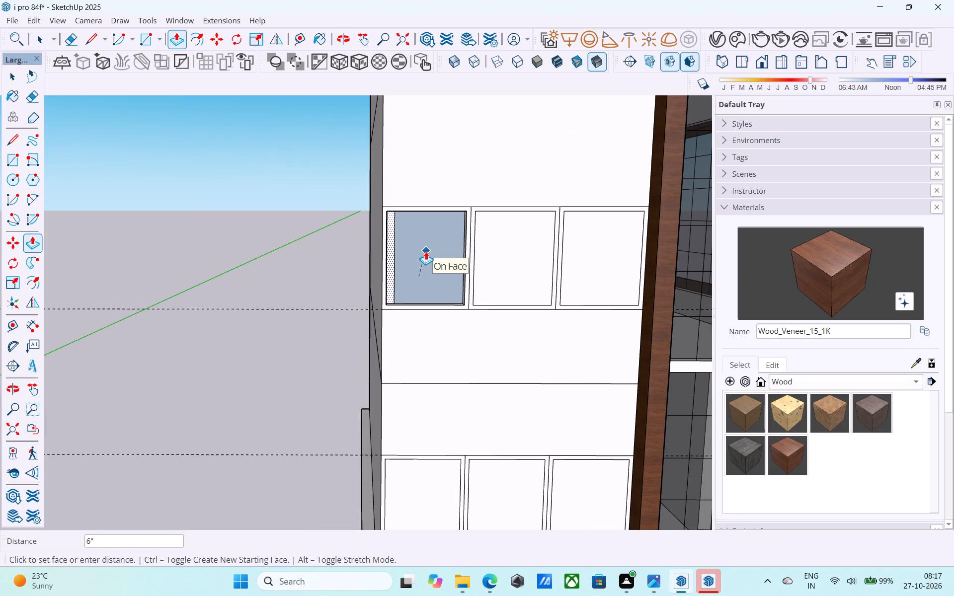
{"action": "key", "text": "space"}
Copy the corner-side vertical inner edge of the first upper-row frame about 3 11/16" toward the fin.
{"action": "middle_click_drag", "start_coordinate": [426, 251], "coordinate": [430, 268]}
{"action": "scroll", "coordinate": [425, 268], "scroll_direction": "up", "scroll_amount": 4}
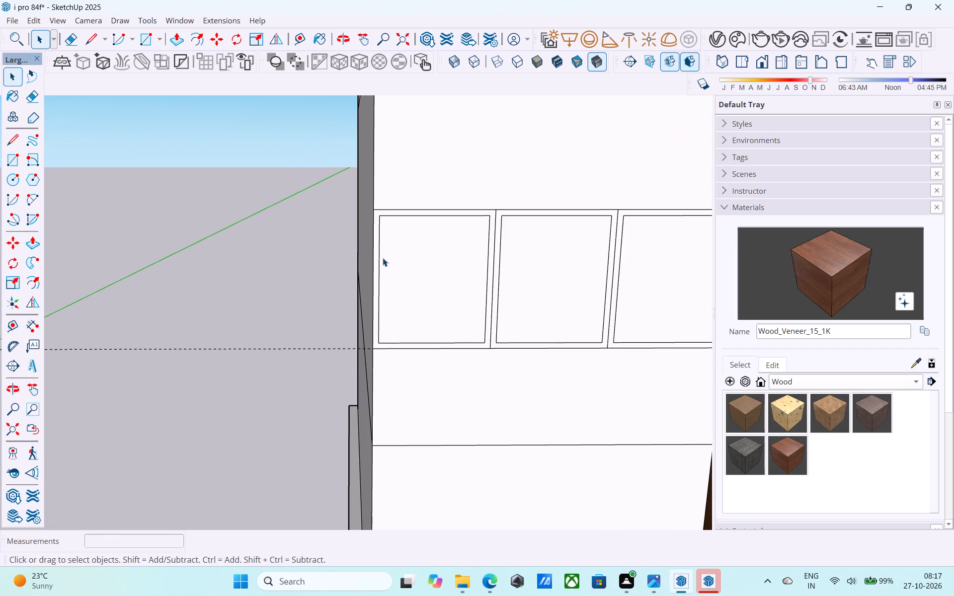
{"action": "left_click", "coordinate": [379, 257]}
{"action": "key", "text": "m"}
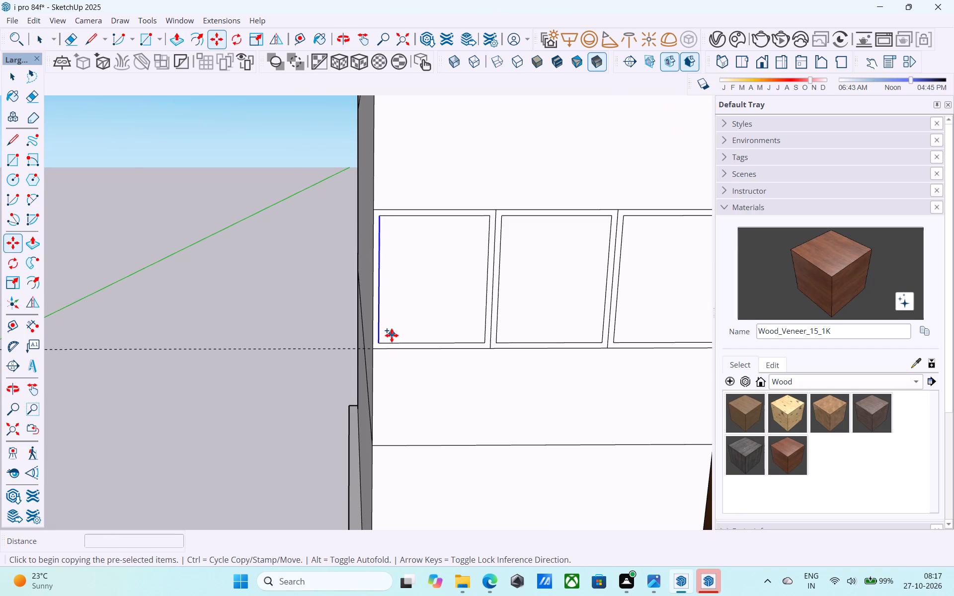
{"action": "left_click", "coordinate": [380, 340]}
{"action": "left_click", "coordinate": [390, 341]}
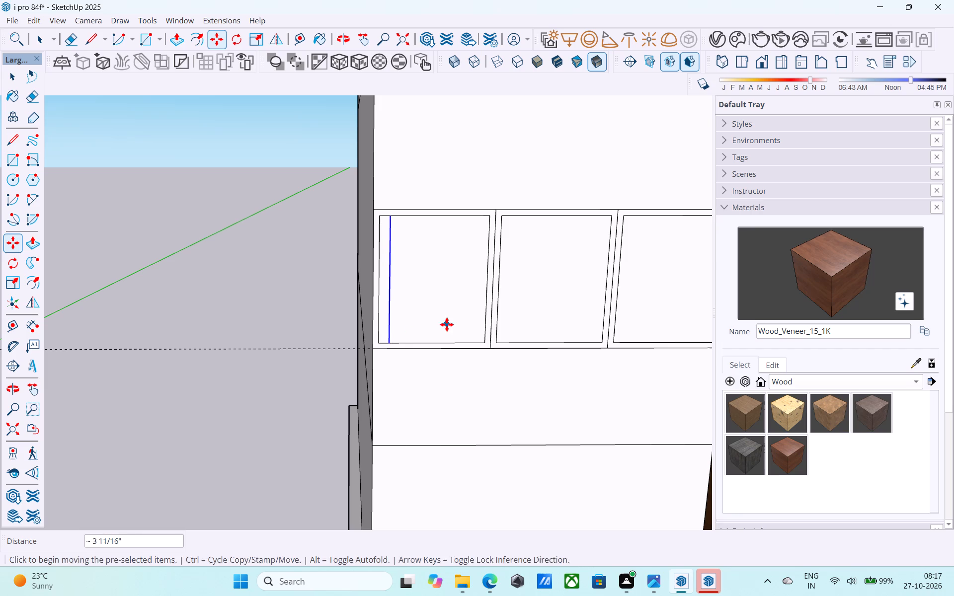
{"action": "key", "text": "space"}
Erase the original corner-side inner edge of that upper frame and its leftover top and bottom edge stubs.
{"action": "key", "text": "e"}
{"action": "scroll", "coordinate": [390, 231], "scroll_direction": "up", "scroll_amount": 3}
{"action": "left_click_drag", "start_coordinate": [374, 218], "coordinate": [380, 218]}
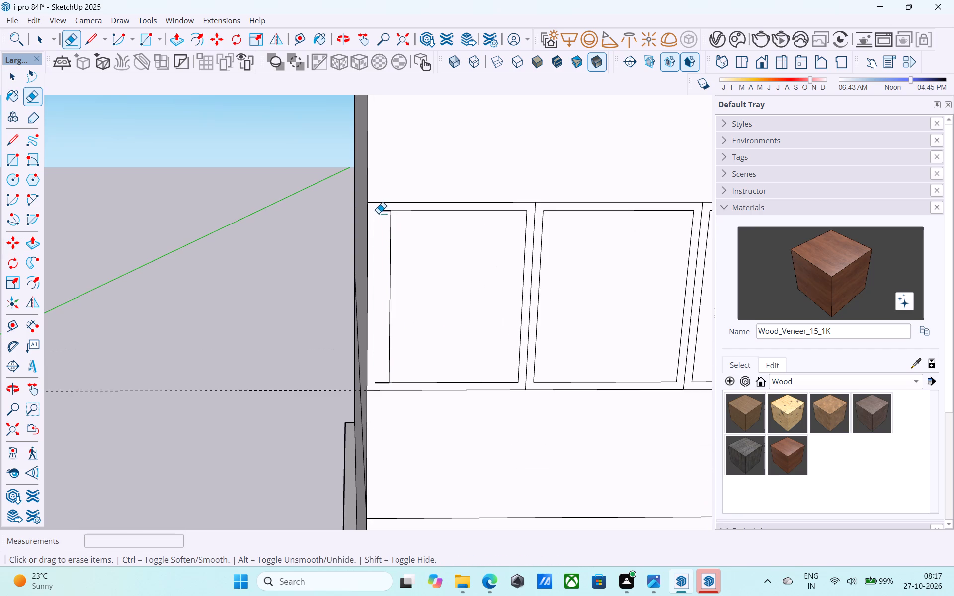
{"action": "left_click", "coordinate": [378, 213]}
{"action": "left_click", "coordinate": [383, 384]}
{"action": "key", "text": "space"}
Push the upper-row panel nearest the building corner in 6" and delete its back face to leave an opening.
{"action": "left_click", "coordinate": [444, 356]}
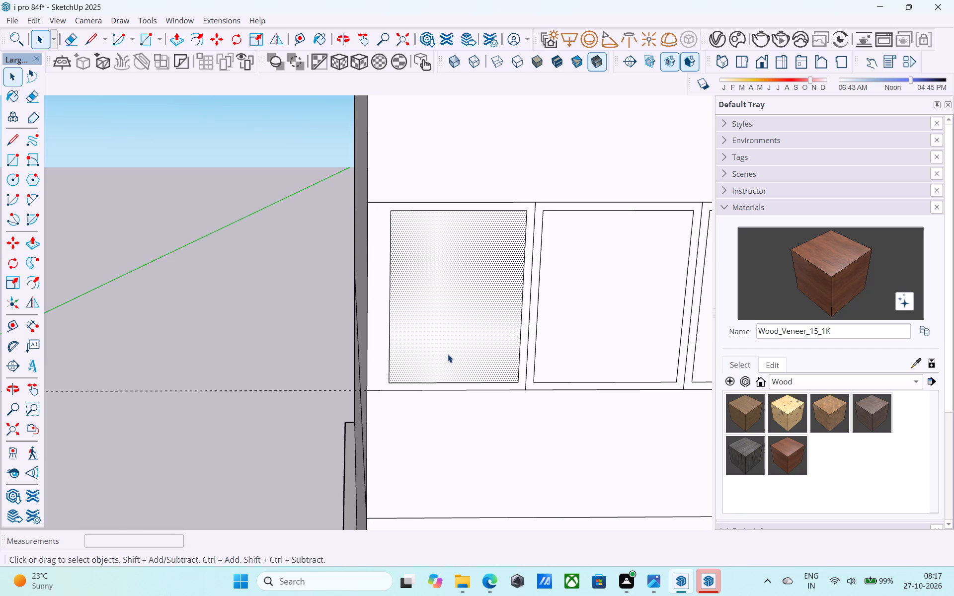
{"action": "key", "text": "p"}
{"action": "left_click", "coordinate": [448, 354]}
{"action": "left_click", "coordinate": [444, 322]}
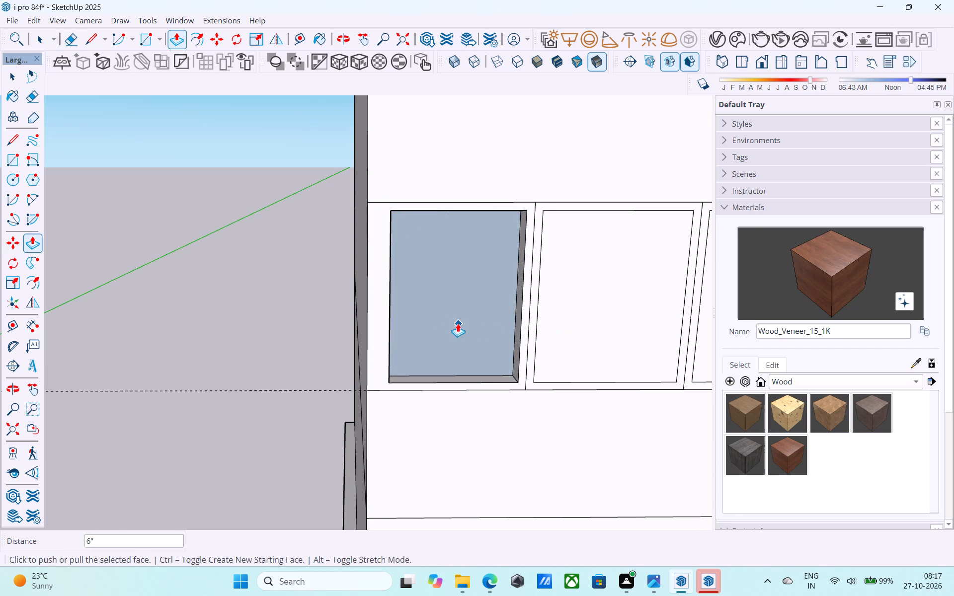
{"action": "key", "text": "space"}
{"action": "left_click", "coordinate": [457, 320]}
{"action": "key", "text": "Delete"}
{"action": "middle_click_drag", "start_coordinate": [460, 320], "coordinate": [362, 303]}
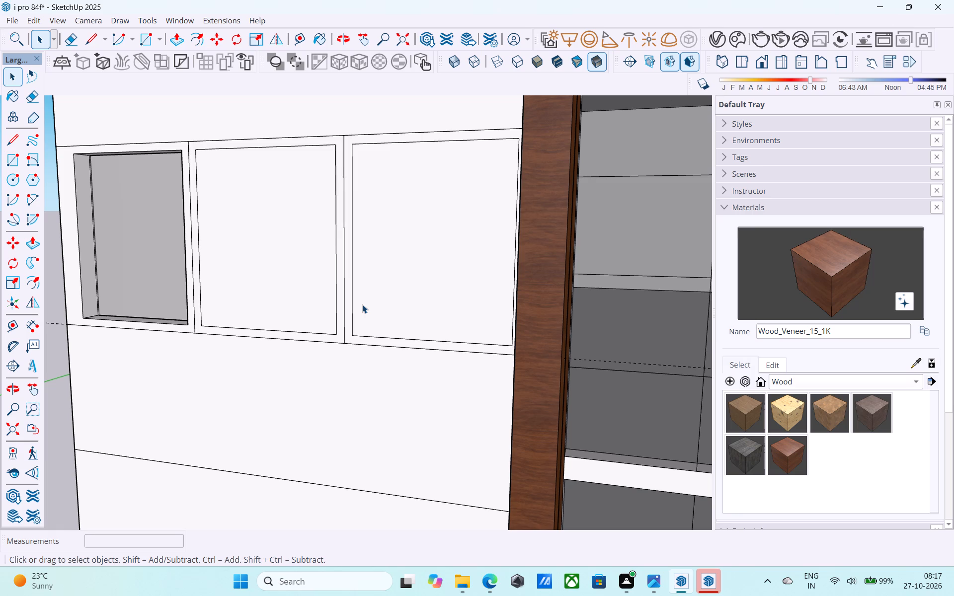
Push the middle upper-row panel in through the wall and repeat the same push on the panel beside the wooden fin.
{"action": "key", "text": "space"}
{"action": "scroll", "coordinate": [369, 227], "scroll_direction": "down", "scroll_amount": 4}
{"action": "middle_click_drag", "start_coordinate": [366, 225], "coordinate": [545, 233]}
{"action": "left_click", "coordinate": [331, 213]}
{"action": "scroll", "coordinate": [315, 219], "scroll_direction": "up", "scroll_amount": 2}
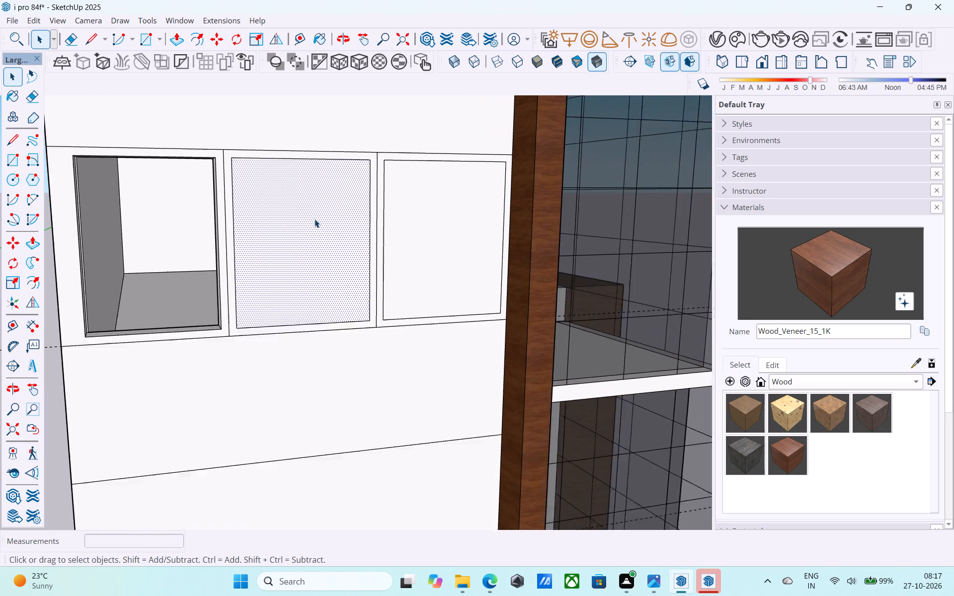
{"action": "key", "text": "p"}
{"action": "scroll", "coordinate": [315, 219], "scroll_direction": "up", "scroll_amount": 1}
{"action": "left_click", "coordinate": [310, 228]}
{"action": "left_click", "coordinate": [285, 199]}
{"action": "double_click", "coordinate": [439, 198]}
Repeat the same inward push on all three lower-row window panels.
{"action": "scroll", "coordinate": [424, 176], "scroll_direction": "down", "scroll_amount": 6}
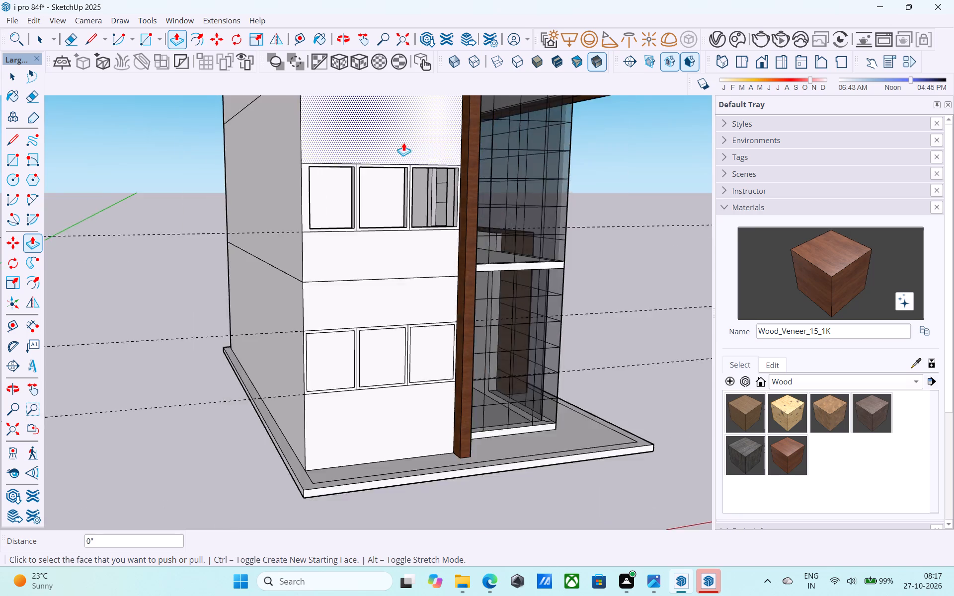
{"action": "scroll", "coordinate": [403, 143], "scroll_direction": "down", "scroll_amount": 5}
{"action": "scroll", "coordinate": [362, 287], "scroll_direction": "up", "scroll_amount": 7}
{"action": "scroll", "coordinate": [363, 255], "scroll_direction": "down", "scroll_amount": 1}
{"action": "scroll", "coordinate": [363, 255], "scroll_direction": "up", "scroll_amount": 2}
{"action": "double_click", "coordinate": [363, 252]}
{"action": "scroll", "coordinate": [364, 252], "scroll_direction": "up", "scroll_amount": 5}
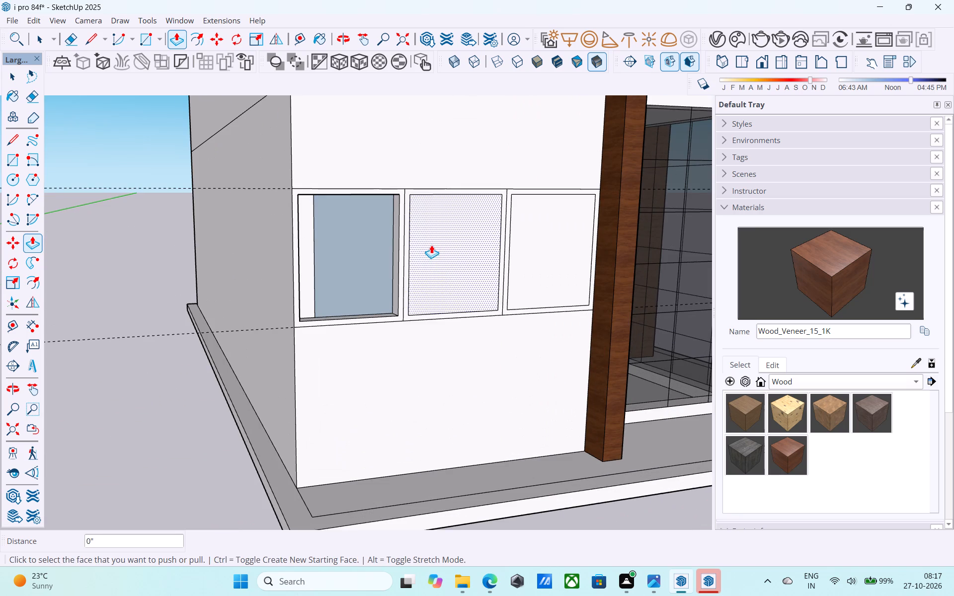
{"action": "double_click", "coordinate": [431, 245]}
{"action": "double_click", "coordinate": [540, 249]}
Delete the back face inside the lower-row window recess nearest the building corner.
{"action": "middle_click_drag", "start_coordinate": [385, 264], "coordinate": [429, 253]}
{"action": "scroll", "coordinate": [540, 256], "scroll_direction": "up", "scroll_amount": 1}
{"action": "key", "text": "space"}
{"action": "middle_click_drag", "start_coordinate": [525, 253], "coordinate": [405, 253]}
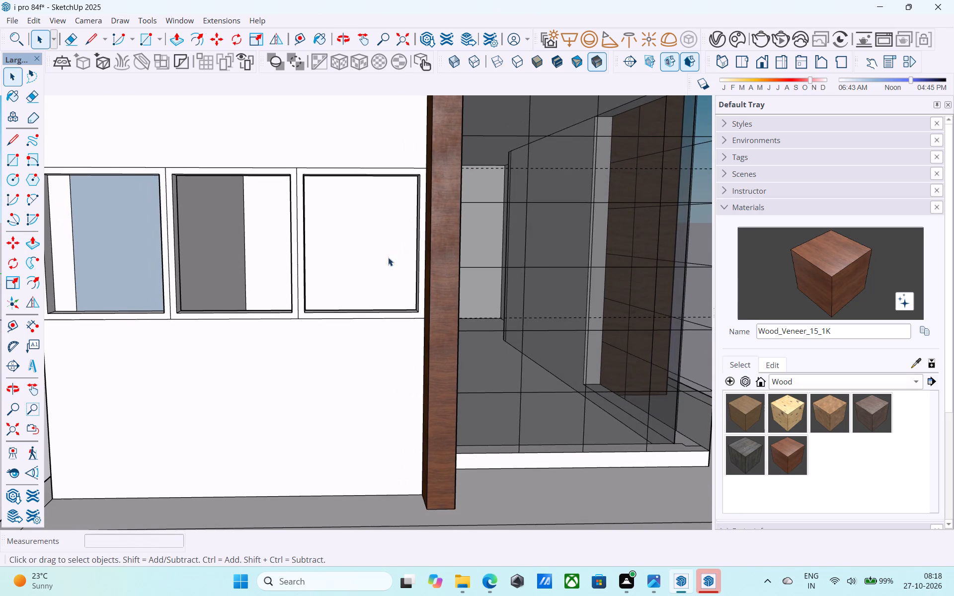
{"action": "scroll", "coordinate": [348, 252], "scroll_direction": "up", "scroll_amount": 1}
{"action": "scroll", "coordinate": [368, 237], "scroll_direction": "down", "scroll_amount": 4}
{"action": "scroll", "coordinate": [181, 253], "scroll_direction": "up", "scroll_amount": 5}
{"action": "left_click", "coordinate": [308, 232]}
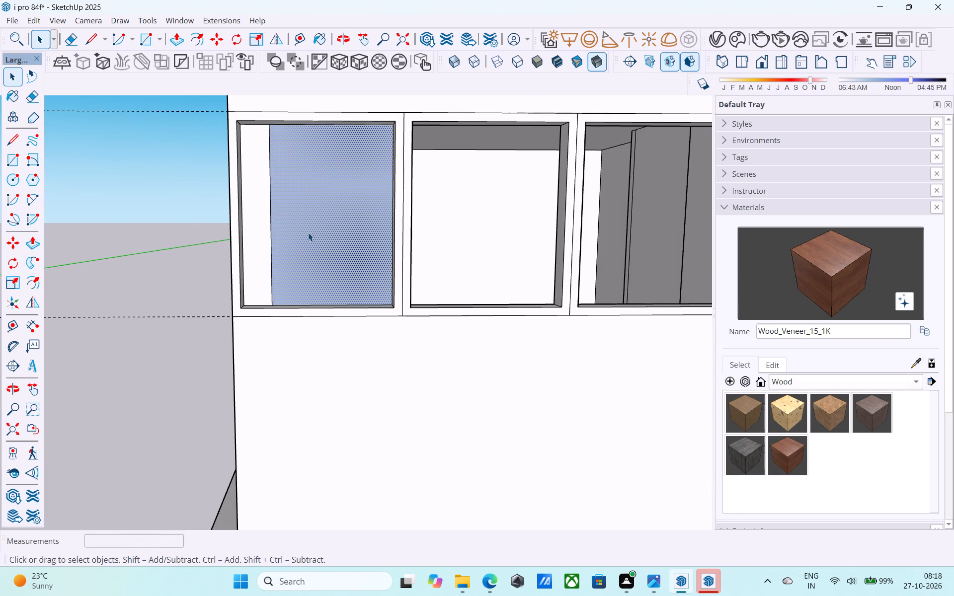
{"action": "key", "text": "Delete"}
Push/Pull the corner-side inner jamb face of the first lower-row window 7" toward the fin to widen the frame.
{"action": "scroll", "coordinate": [316, 229], "scroll_direction": "down", "scroll_amount": 6}
{"action": "key", "text": "space"}
{"action": "middle_click_drag", "start_coordinate": [316, 229], "coordinate": [331, 257]}
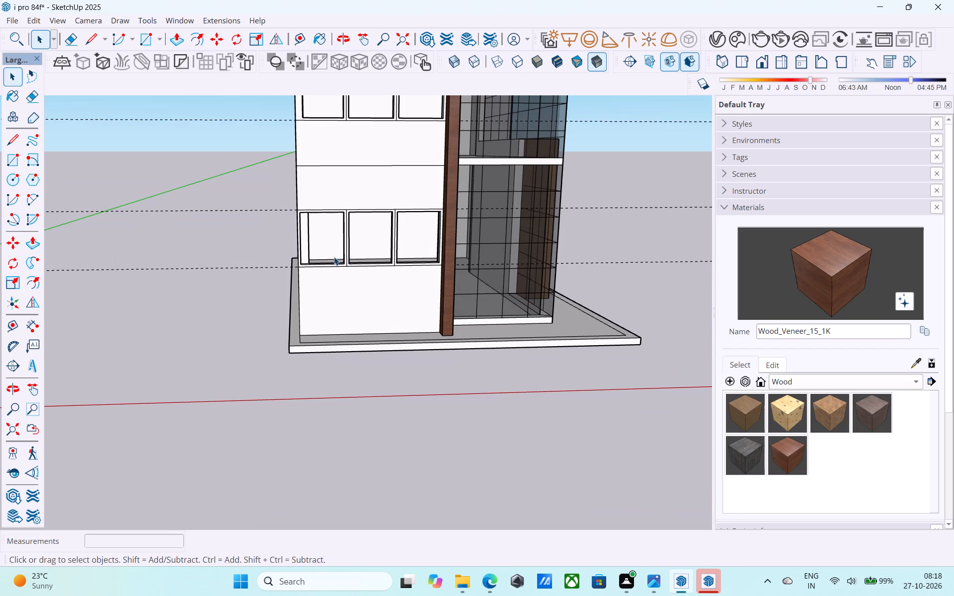
{"action": "middle_click_drag", "start_coordinate": [333, 251], "coordinate": [289, 240]}
{"action": "scroll", "coordinate": [289, 239], "scroll_direction": "up", "scroll_amount": 8}
{"action": "scroll", "coordinate": [281, 232], "scroll_direction": "down", "scroll_amount": 1}
{"action": "scroll", "coordinate": [280, 231], "scroll_direction": "up", "scroll_amount": 8}
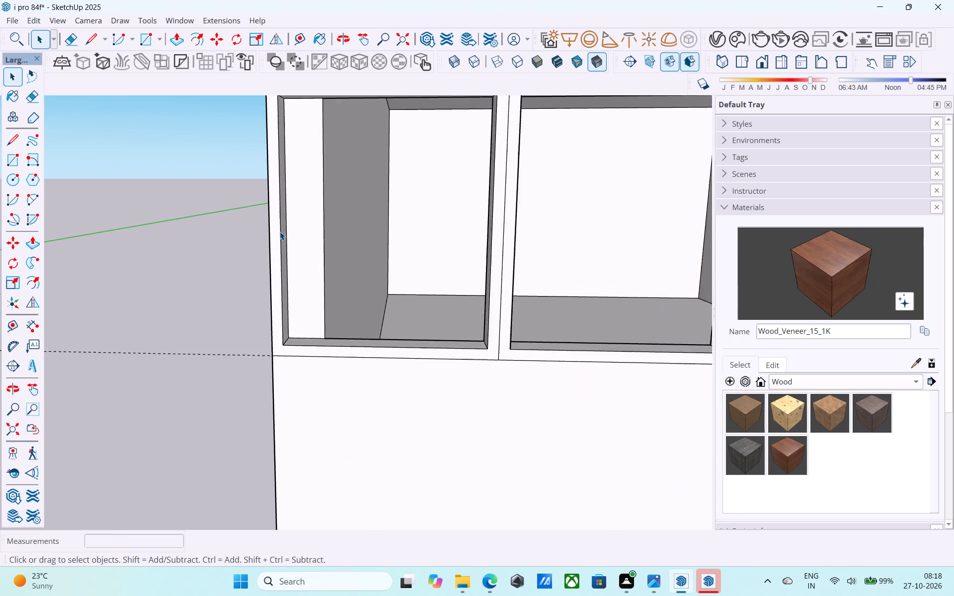
{"action": "scroll", "coordinate": [280, 231], "scroll_direction": "up", "scroll_amount": 2}
{"action": "left_click", "coordinate": [284, 223]}
{"action": "key", "text": "o"}
{"action": "key", "text": "p"}
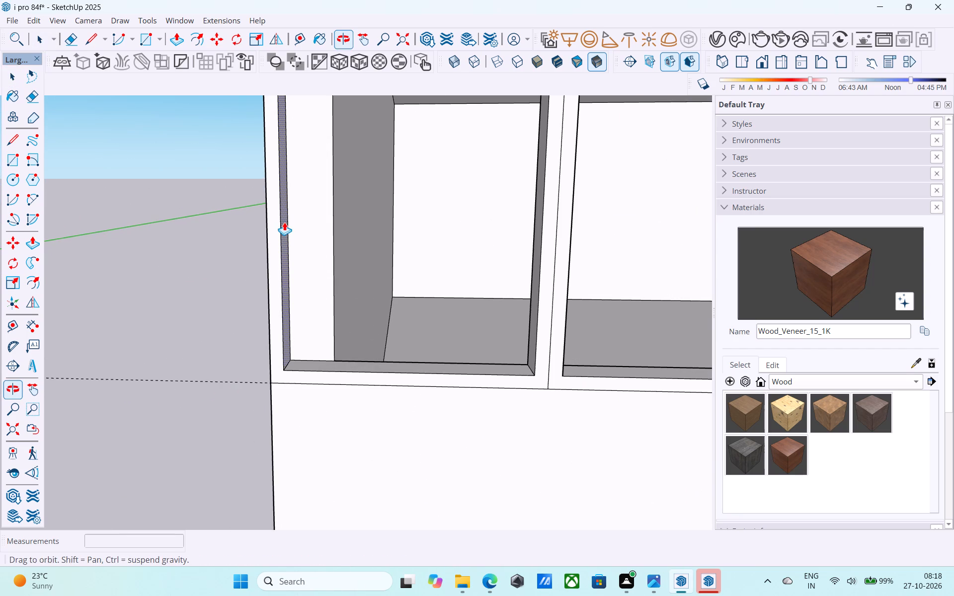
{"action": "left_click", "coordinate": [284, 222]}
{"action": "middle_click_drag", "start_coordinate": [322, 204], "coordinate": [177, 242]}
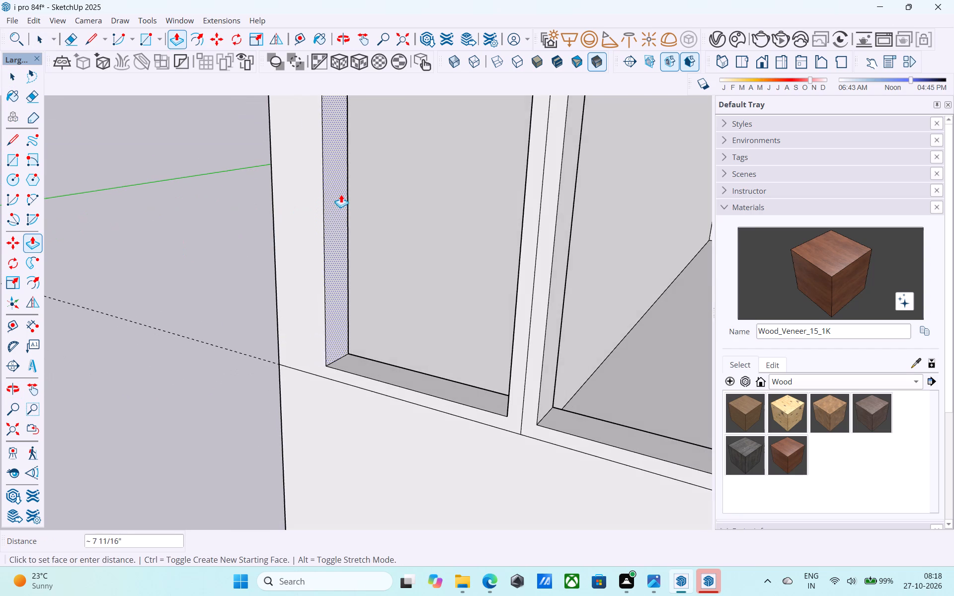
{"action": "middle_click_drag", "start_coordinate": [339, 172], "coordinate": [192, 209]}
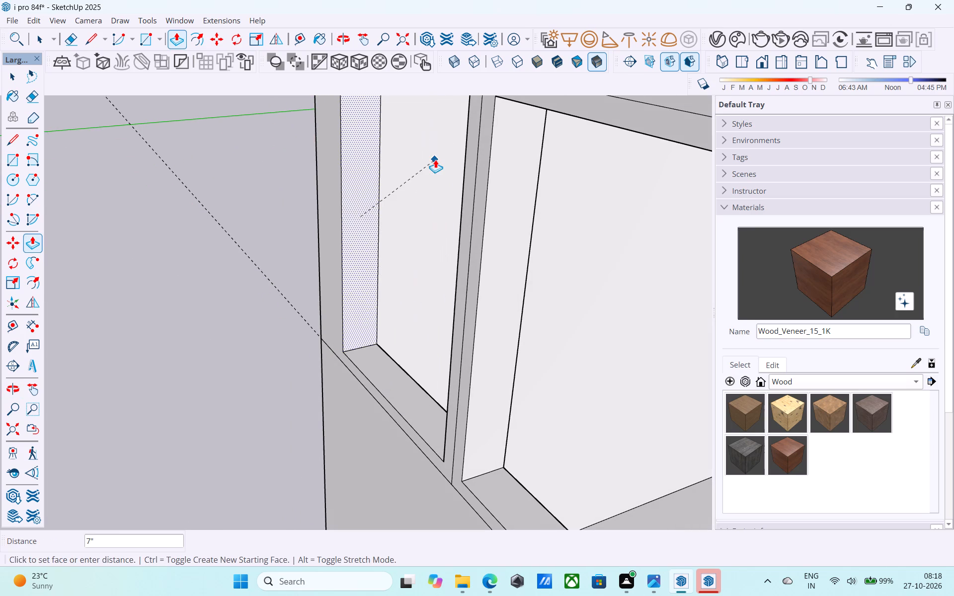
{"action": "left_click", "coordinate": [435, 158]}
Save the model with the window openings cut.
{"action": "scroll", "coordinate": [425, 164], "scroll_direction": "down", "scroll_amount": 10}
{"action": "key", "text": "space"}
{"action": "middle_click_drag", "start_coordinate": [377, 214], "coordinate": [488, 191]}
{"action": "key", "text": "ctrl+s"}
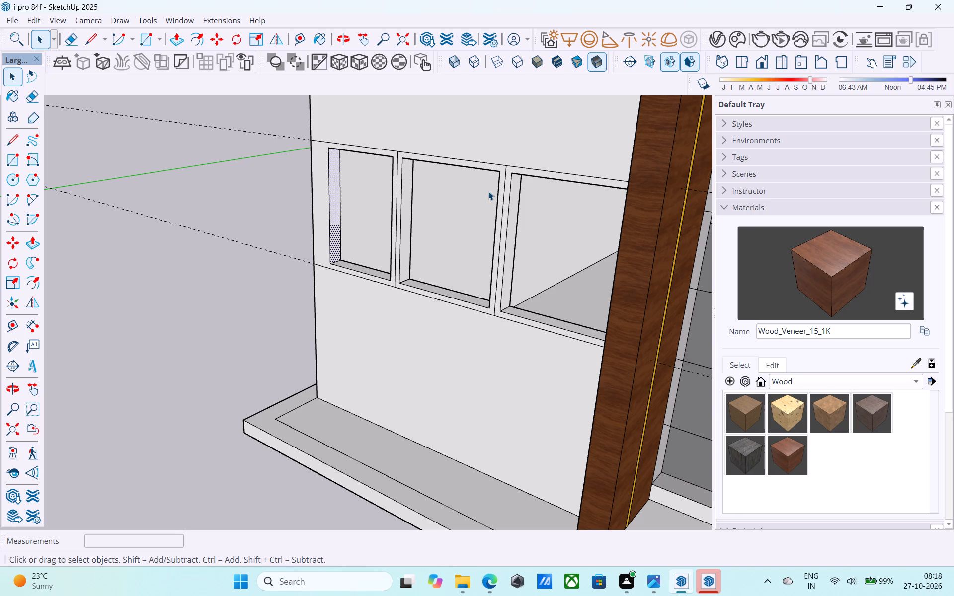
{"action": "key", "text": "space"}
{"action": "scroll", "coordinate": [462, 209], "scroll_direction": "down", "scroll_amount": 11}
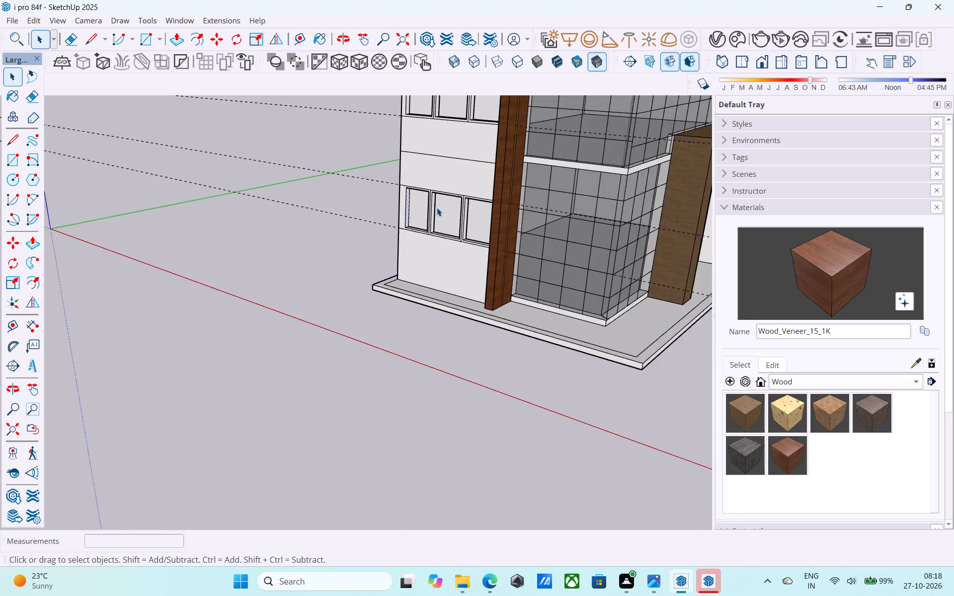
{"action": "scroll", "coordinate": [437, 208], "scroll_direction": "down", "scroll_amount": 2}
{"action": "middle_click_drag", "start_coordinate": [435, 208], "coordinate": [445, 251]}
{"action": "key", "text": "ctrl+s"}
Erase the horizontal dashed guide lines running past the window side wall and save the model.
{"action": "key", "text": "e"}
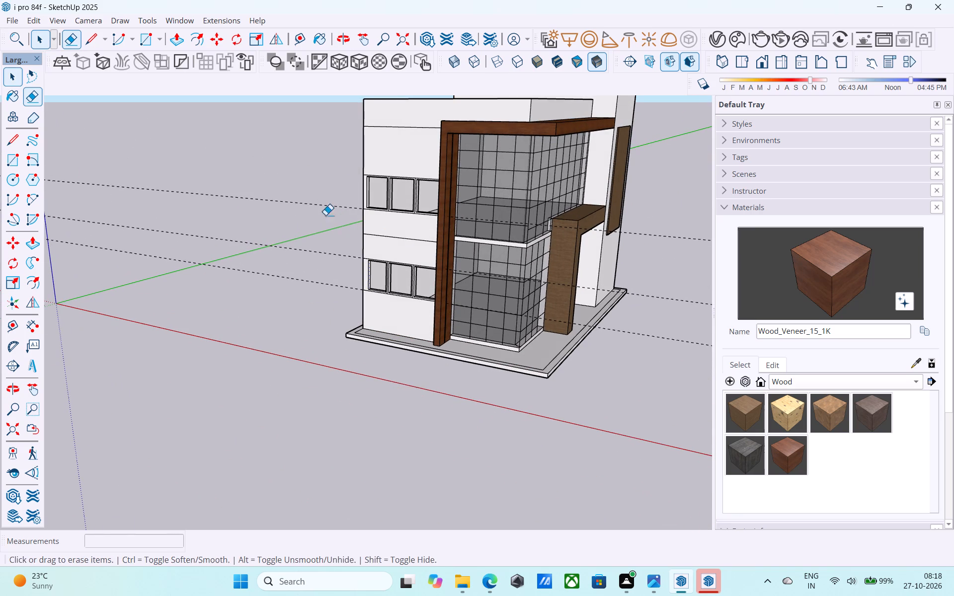
{"action": "left_click_drag", "start_coordinate": [298, 182], "coordinate": [288, 298]}
{"action": "middle_click_drag", "start_coordinate": [380, 269], "coordinate": [496, 242]}
{"action": "key", "text": "space"}
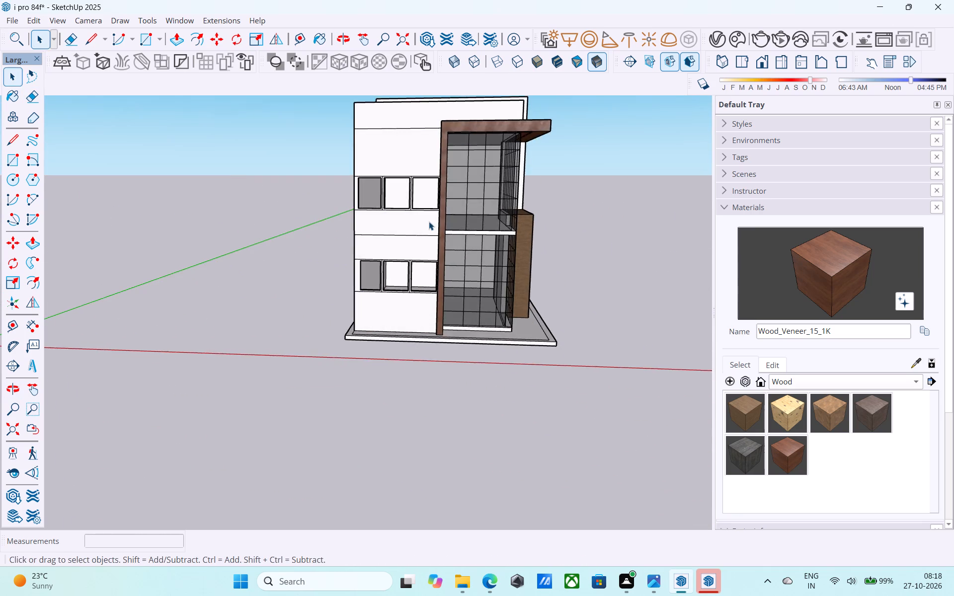
{"action": "scroll", "coordinate": [429, 220], "scroll_direction": "up", "scroll_amount": 4}
{"action": "key", "text": "ctrl+s"}
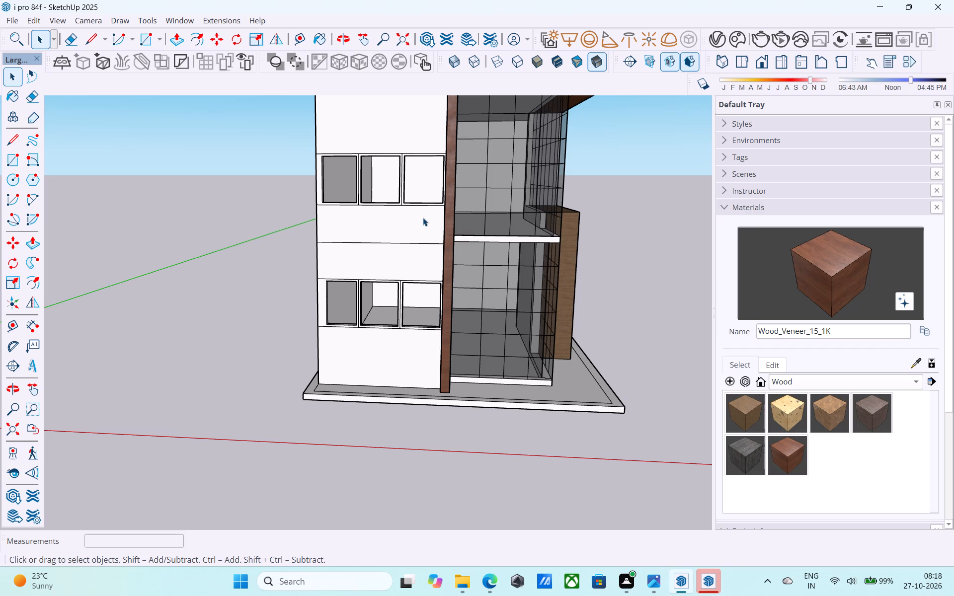
Examine the whole house exterior from several angles, including the golden strip along the wooden fin and canopy underside.
{"action": "key", "text": "space"}
{"action": "scroll", "coordinate": [423, 219], "scroll_direction": "down", "scroll_amount": 4}
{"action": "middle_click_drag", "start_coordinate": [419, 221], "coordinate": [265, 229]}
{"action": "middle_click_drag", "start_coordinate": [433, 232], "coordinate": [365, 237]}
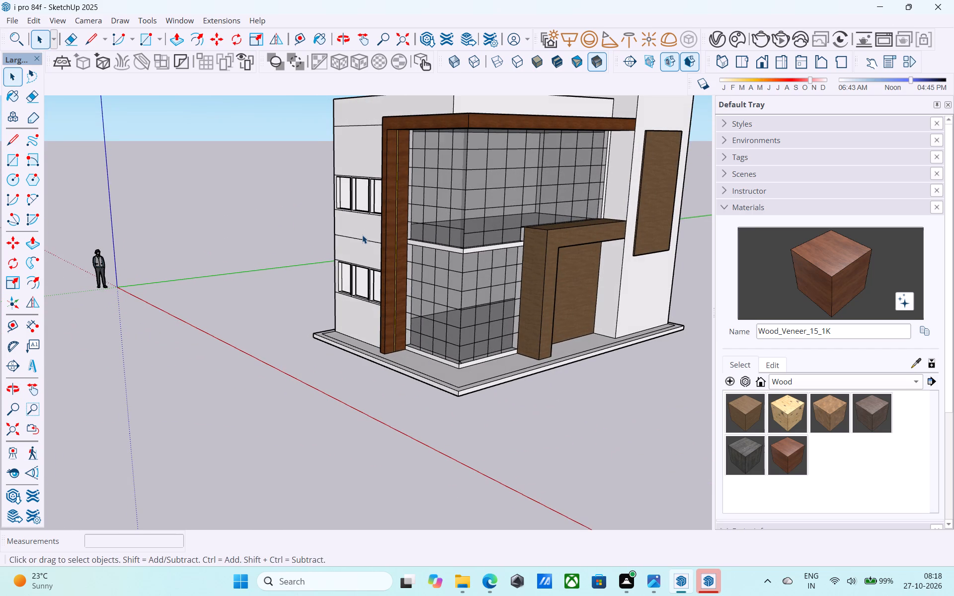
{"action": "scroll", "coordinate": [390, 250], "scroll_direction": "down", "scroll_amount": 6}
{"action": "middle_click_drag", "start_coordinate": [390, 250], "coordinate": [457, 212]}
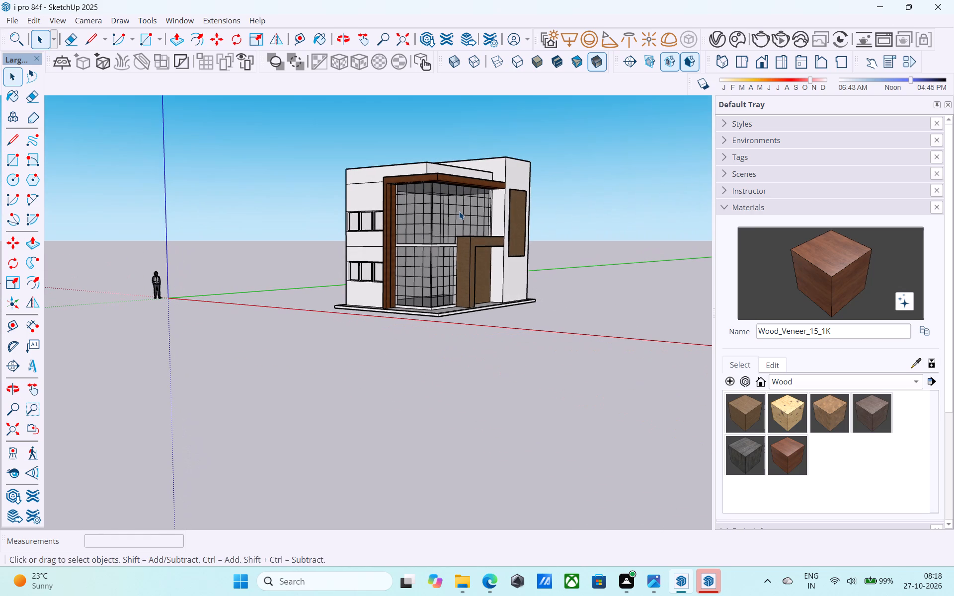
{"action": "scroll", "coordinate": [476, 216], "scroll_direction": "down", "scroll_amount": 3}
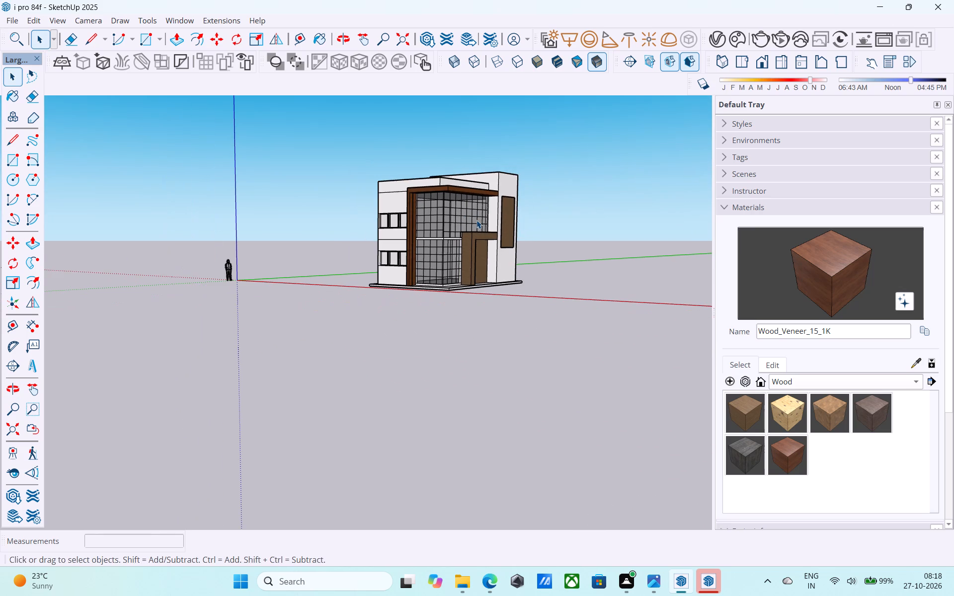
{"action": "middle_click_drag", "start_coordinate": [473, 206], "coordinate": [448, 164]}
{"action": "scroll", "coordinate": [446, 165], "scroll_direction": "up", "scroll_amount": 3}
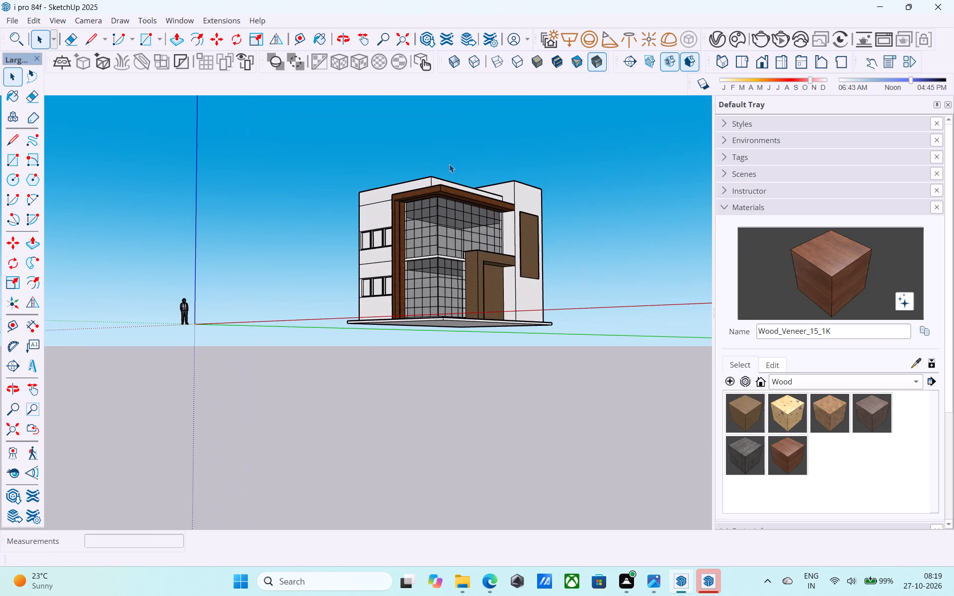
{"action": "scroll", "coordinate": [450, 163], "scroll_direction": "down", "scroll_amount": 4}
{"action": "middle_click_drag", "start_coordinate": [451, 164], "coordinate": [502, 207]}
{"action": "scroll", "coordinate": [514, 250], "scroll_direction": "up", "scroll_amount": 5}
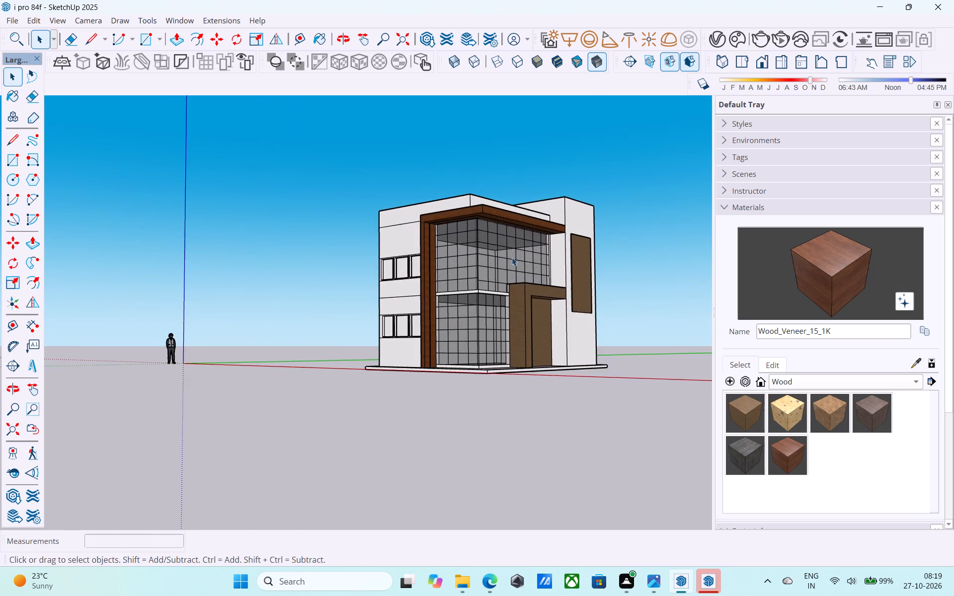
{"action": "middle_click_drag", "start_coordinate": [507, 258], "coordinate": [370, 263]}
{"action": "middle_click_drag", "start_coordinate": [472, 248], "coordinate": [510, 278]}
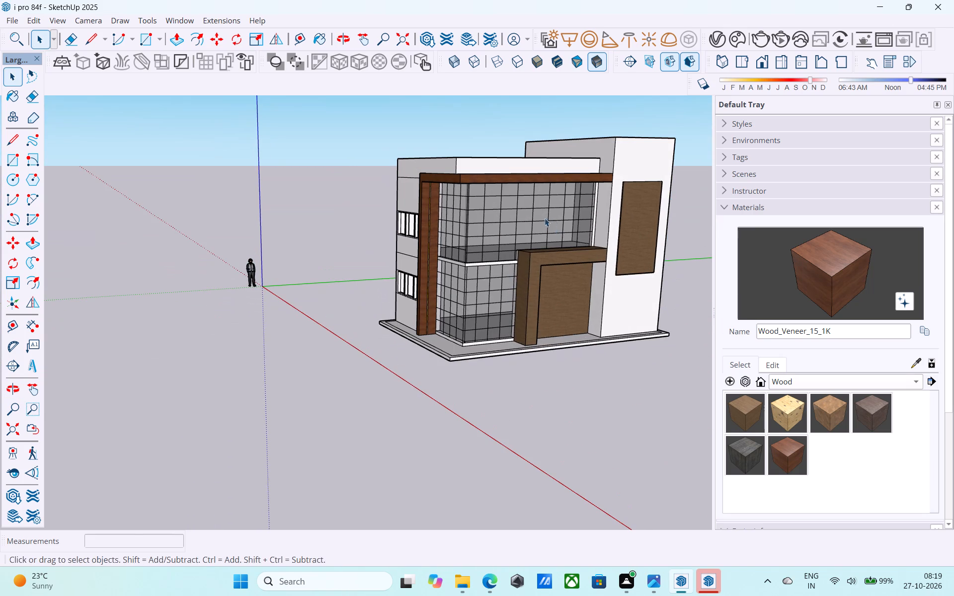
{"action": "middle_click_drag", "start_coordinate": [535, 220], "coordinate": [593, 227]}
{"action": "scroll", "coordinate": [557, 238], "scroll_direction": "up", "scroll_amount": 4}
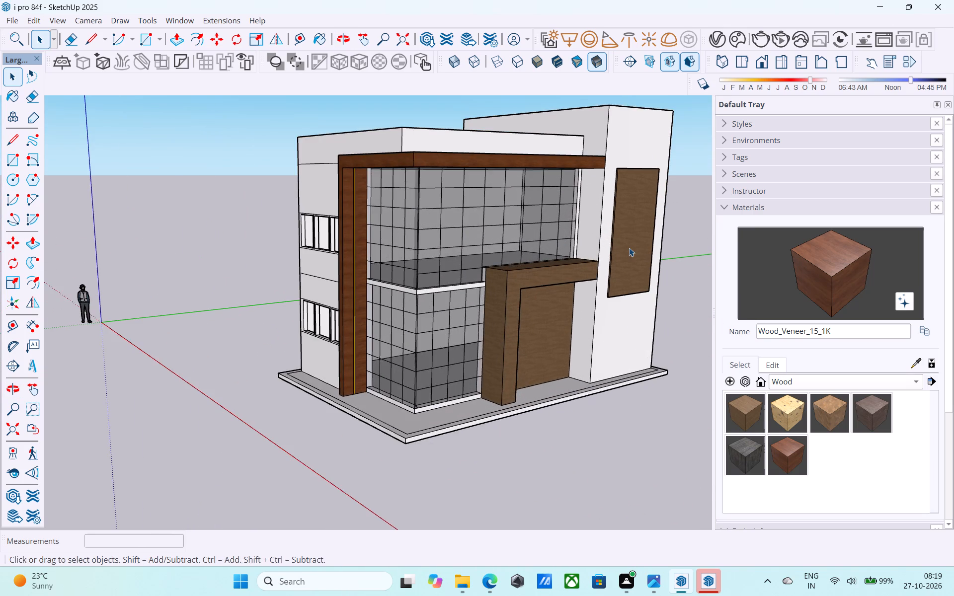
{"action": "scroll", "coordinate": [629, 248], "scroll_direction": "up", "scroll_amount": 1}
{"action": "middle_click_drag", "start_coordinate": [554, 257], "coordinate": [656, 190], "text": "shift"}
{"action": "middle_click_drag", "start_coordinate": [598, 212], "coordinate": [606, 229], "text": "shift"}
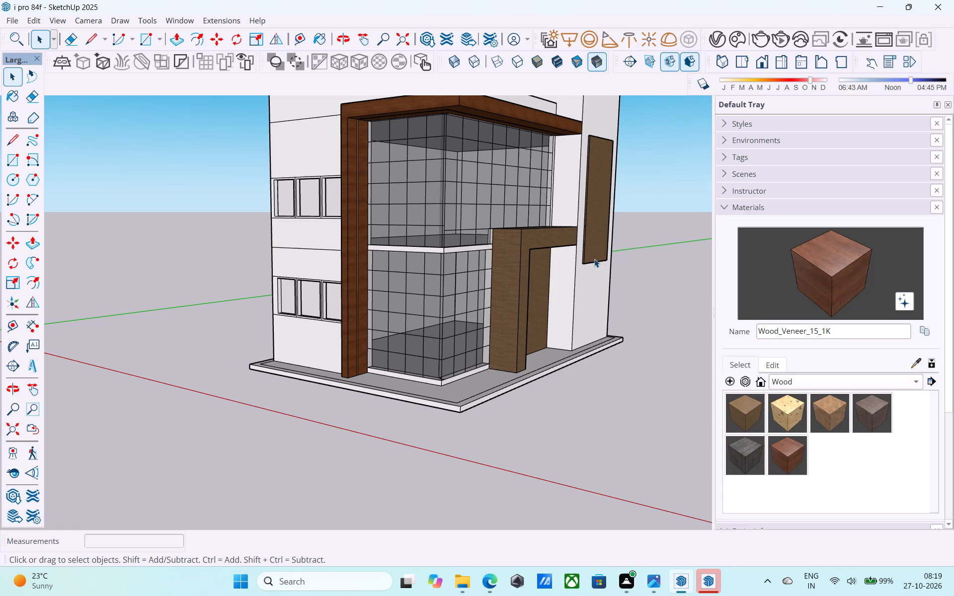
{"action": "scroll", "coordinate": [594, 259], "scroll_direction": "down", "scroll_amount": 3}
{"action": "middle_click_drag", "start_coordinate": [590, 257], "coordinate": [481, 275]}
{"action": "scroll", "coordinate": [479, 267], "scroll_direction": "up", "scroll_amount": 1}
{"action": "scroll", "coordinate": [476, 262], "scroll_direction": "down", "scroll_amount": 2}
{"action": "middle_click_drag", "start_coordinate": [476, 262], "coordinate": [475, 274]}
{"action": "middle_click_drag", "start_coordinate": [467, 179], "coordinate": [491, 120]}
{"action": "middle_click_drag", "start_coordinate": [492, 218], "coordinate": [498, 129]}
{"action": "scroll", "coordinate": [482, 164], "scroll_direction": "up", "scroll_amount": 3}
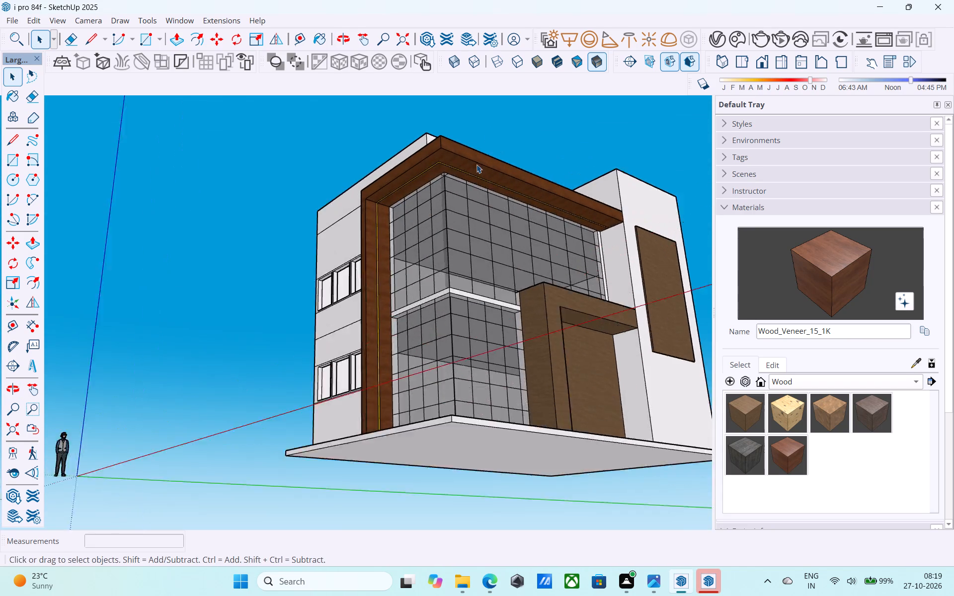
{"action": "scroll", "coordinate": [477, 164], "scroll_direction": "up", "scroll_amount": 11}
{"action": "scroll", "coordinate": [422, 166], "scroll_direction": "down", "scroll_amount": 4}
{"action": "middle_click_drag", "start_coordinate": [418, 163], "coordinate": [380, 165]}
{"action": "scroll", "coordinate": [399, 176], "scroll_direction": "up", "scroll_amount": 4}
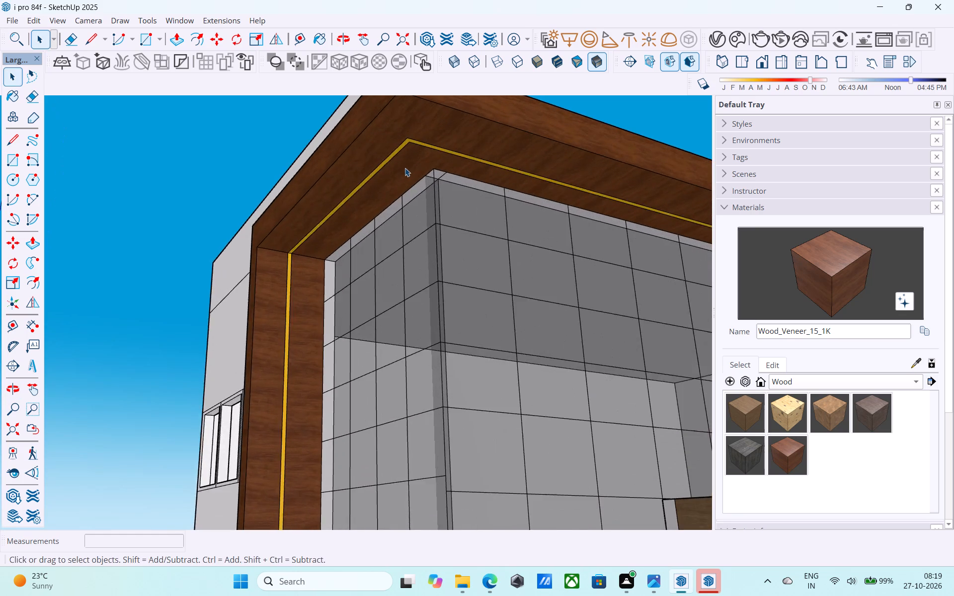
{"action": "scroll", "coordinate": [405, 166], "scroll_direction": "down", "scroll_amount": 4}
{"action": "middle_click_drag", "start_coordinate": [403, 166], "coordinate": [405, 225]}
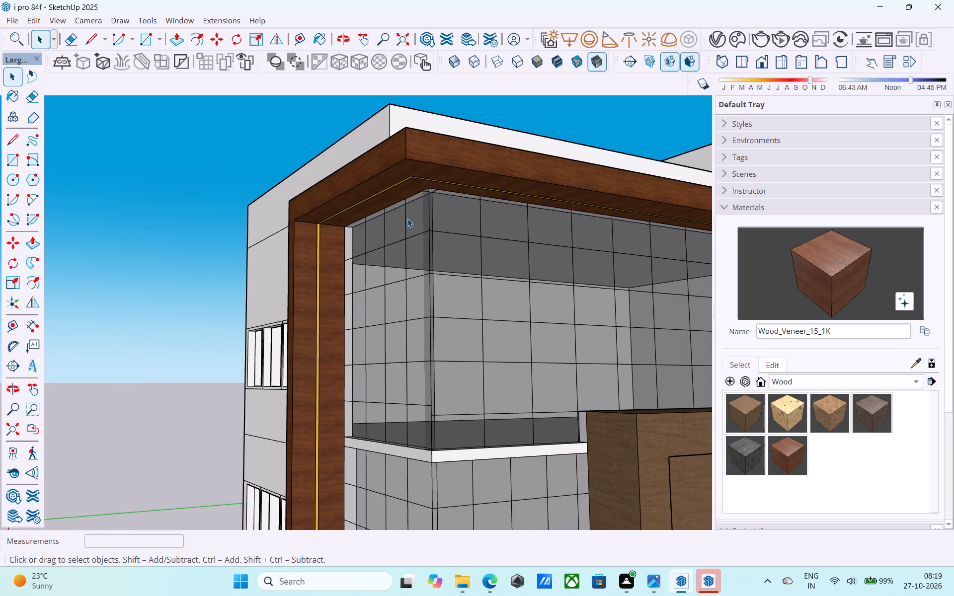
{"action": "scroll", "coordinate": [410, 221], "scroll_direction": "down", "scroll_amount": 6}
{"action": "middle_click_drag", "start_coordinate": [411, 211], "coordinate": [395, 188]}
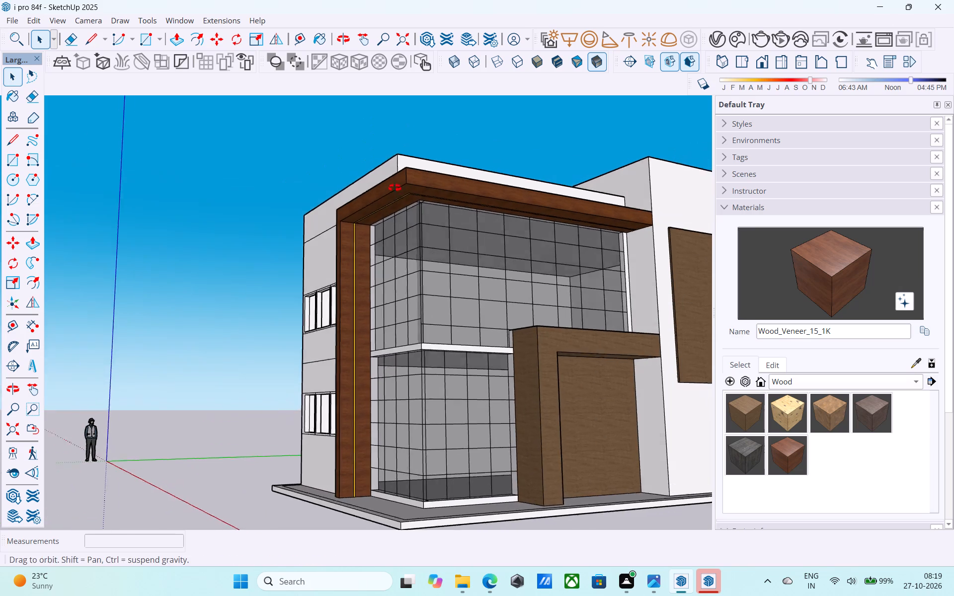
{"action": "middle_click_drag", "start_coordinate": [395, 188], "coordinate": [394, 181]}
{"action": "scroll", "coordinate": [430, 216], "scroll_direction": "down", "scroll_amount": 4}
{"action": "middle_click_drag", "start_coordinate": [427, 216], "coordinate": [440, 255]}
{"action": "middle_click_drag", "start_coordinate": [440, 256], "coordinate": [424, 241]}
{"action": "scroll", "coordinate": [424, 241], "scroll_direction": "up", "scroll_amount": 4}
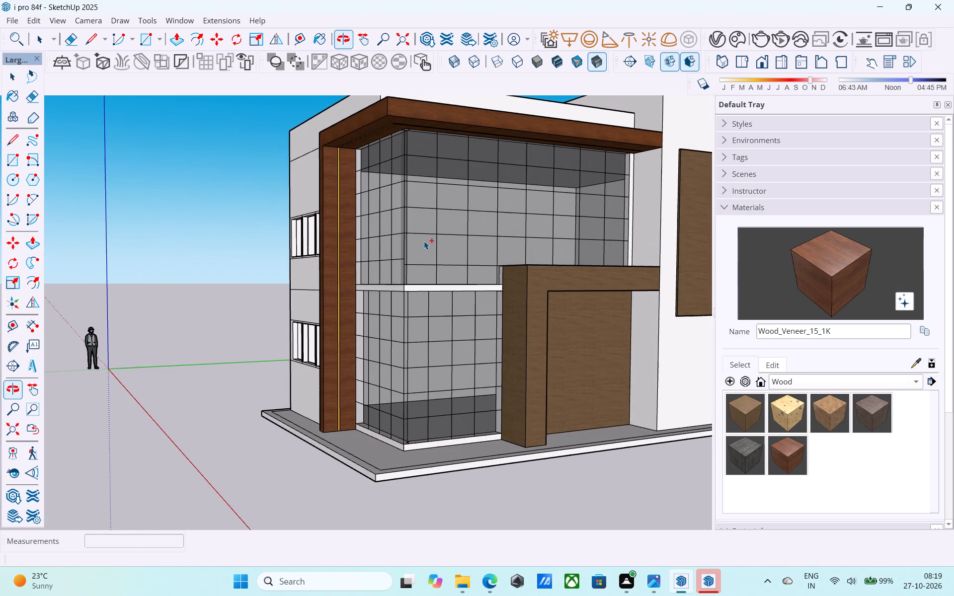
Save the model.
{"action": "key", "text": "ctrl+s"}
{"action": "key", "text": "space"}
Examine the facade from low angles, checking the golden strip under the canopy and the side-wall window rows.
{"action": "scroll", "coordinate": [425, 243], "scroll_direction": "down", "scroll_amount": 5}
{"action": "middle_click_drag", "start_coordinate": [424, 247], "coordinate": [411, 195]}
{"action": "middle_click_drag", "start_coordinate": [417, 192], "coordinate": [417, 284], "text": "shift"}
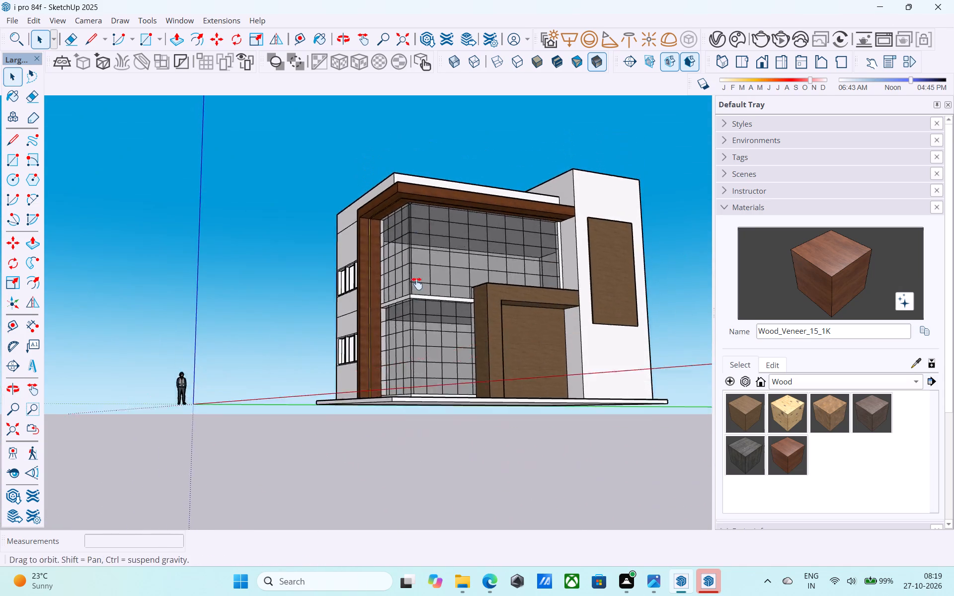
{"action": "middle_click_drag", "start_coordinate": [417, 284], "coordinate": [417, 284], "text": "shift"}
{"action": "scroll", "coordinate": [417, 284], "scroll_direction": "up", "scroll_amount": 6}
{"action": "middle_click_drag", "start_coordinate": [410, 298], "coordinate": [459, 154], "text": "shift"}
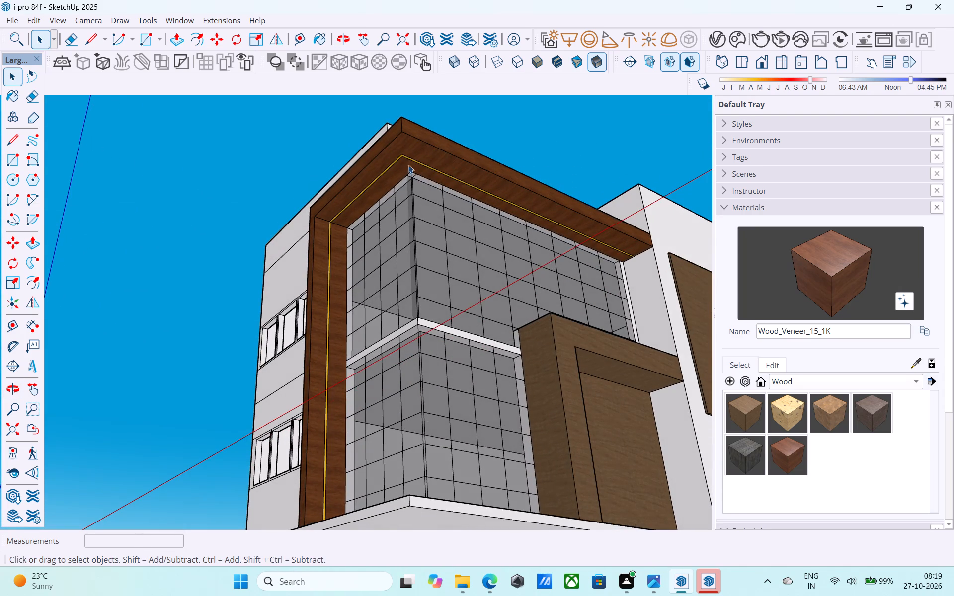
{"action": "scroll", "coordinate": [378, 182], "scroll_direction": "up", "scroll_amount": 5}
{"action": "middle_click_drag", "start_coordinate": [506, 195], "coordinate": [513, 179], "text": "shift"}
{"action": "scroll", "coordinate": [514, 179], "scroll_direction": "down", "scroll_amount": 5}
{"action": "middle_click_drag", "start_coordinate": [471, 196], "coordinate": [567, 201]}
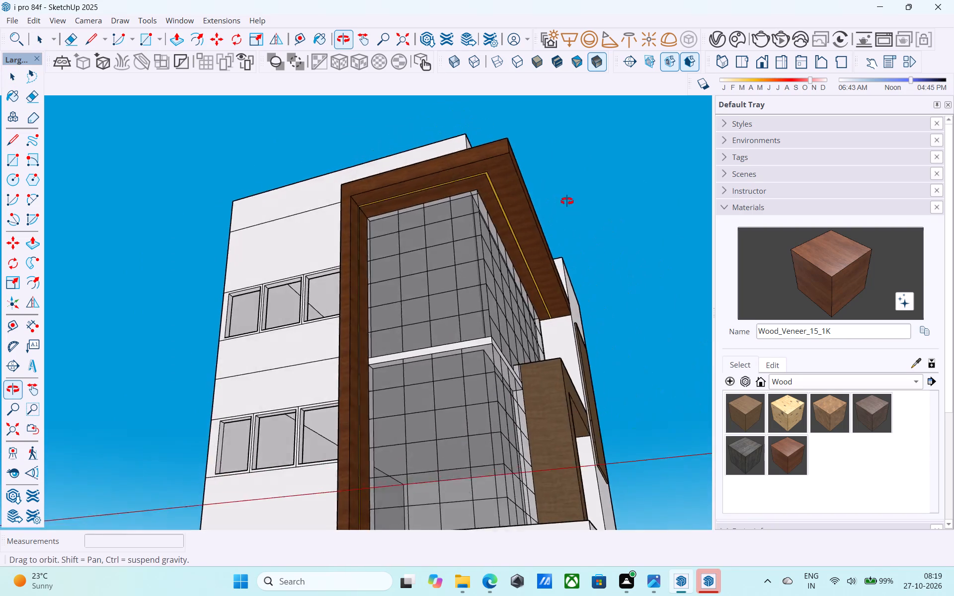
{"action": "middle_click_drag", "start_coordinate": [567, 201], "coordinate": [479, 317]}
{"action": "scroll", "coordinate": [473, 318], "scroll_direction": "down", "scroll_amount": 3}
{"action": "middle_click_drag", "start_coordinate": [467, 308], "coordinate": [428, 257], "text": "shift"}
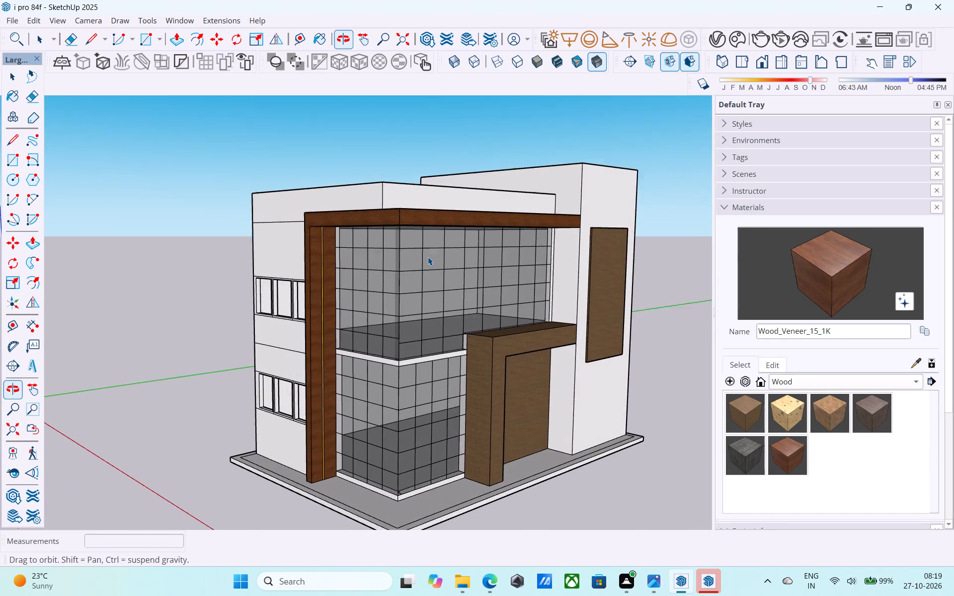
Examine the house exterior from the window side, the roof terrace, the rear and the glazed front.
{"action": "middle_click_drag", "start_coordinate": [428, 257], "coordinate": [428, 257], "text": "shift"}
{"action": "middle_click_drag", "start_coordinate": [460, 326], "coordinate": [617, 161]}
{"action": "middle_click_drag", "start_coordinate": [531, 193], "coordinate": [585, 353]}
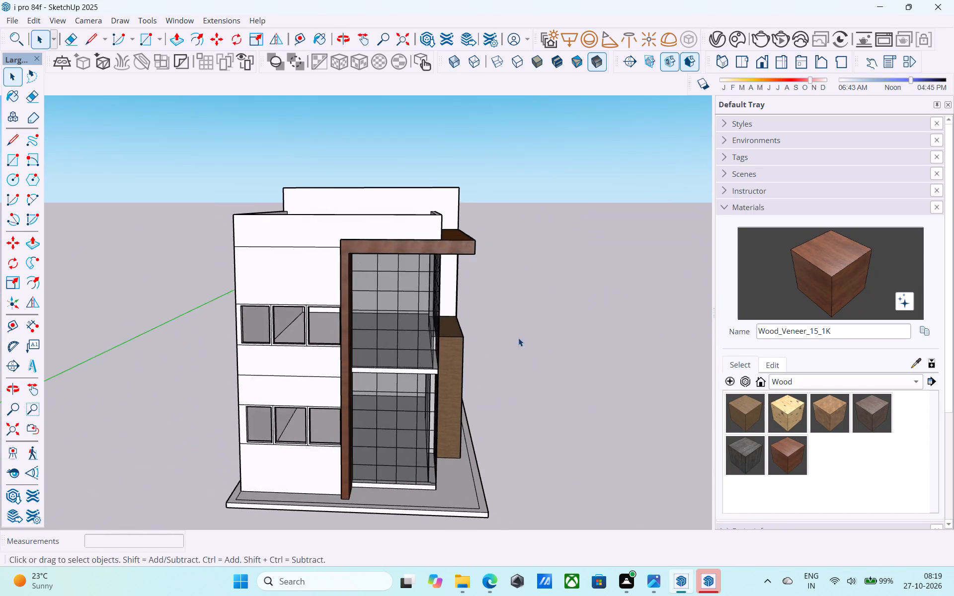
{"action": "middle_click_drag", "start_coordinate": [520, 337], "coordinate": [407, 423], "text": "shift"}
{"action": "scroll", "coordinate": [412, 333], "scroll_direction": "up", "scroll_amount": 5}
{"action": "middle_click_drag", "start_coordinate": [420, 309], "coordinate": [278, 357]}
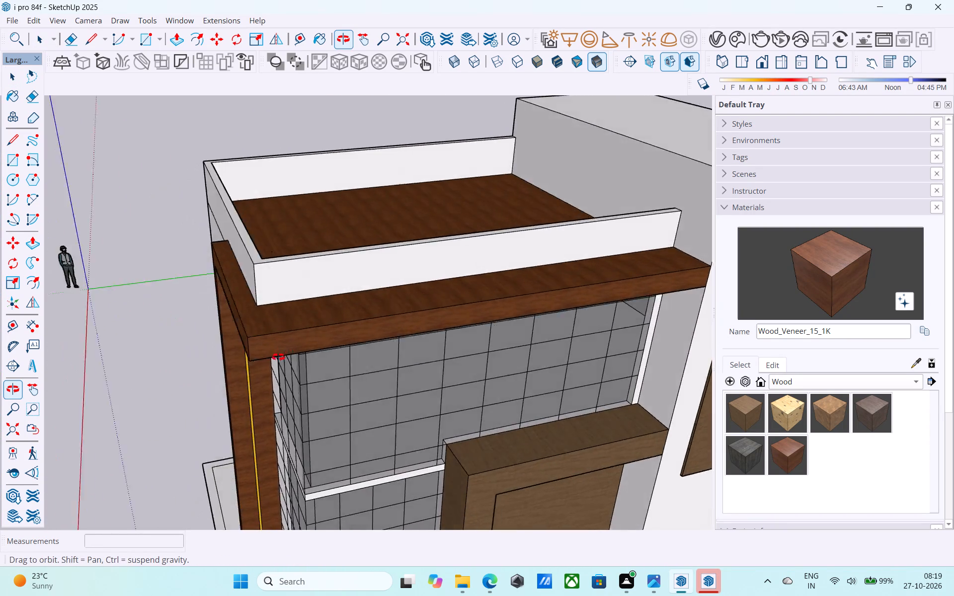
{"action": "middle_click_drag", "start_coordinate": [278, 357], "coordinate": [616, 382]}
{"action": "scroll", "coordinate": [588, 349], "scroll_direction": "down", "scroll_amount": 6}
{"action": "middle_click_drag", "start_coordinate": [417, 335], "coordinate": [710, 304]}
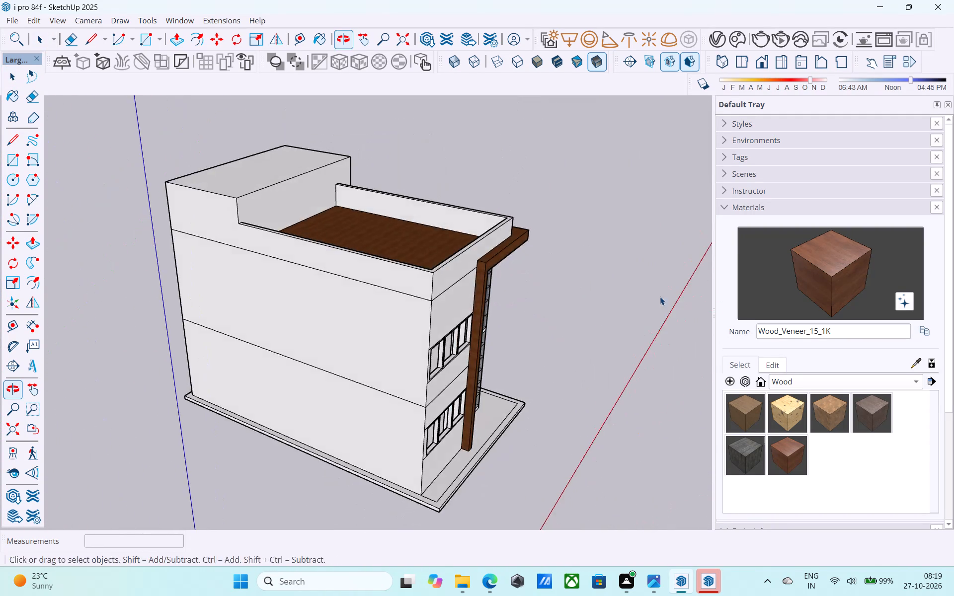
{"action": "middle_click_drag", "start_coordinate": [558, 286], "coordinate": [211, 197]}
{"action": "middle_click_drag", "start_coordinate": [375, 233], "coordinate": [97, 233]}
{"action": "scroll", "coordinate": [287, 292], "scroll_direction": "up", "scroll_amount": 5}
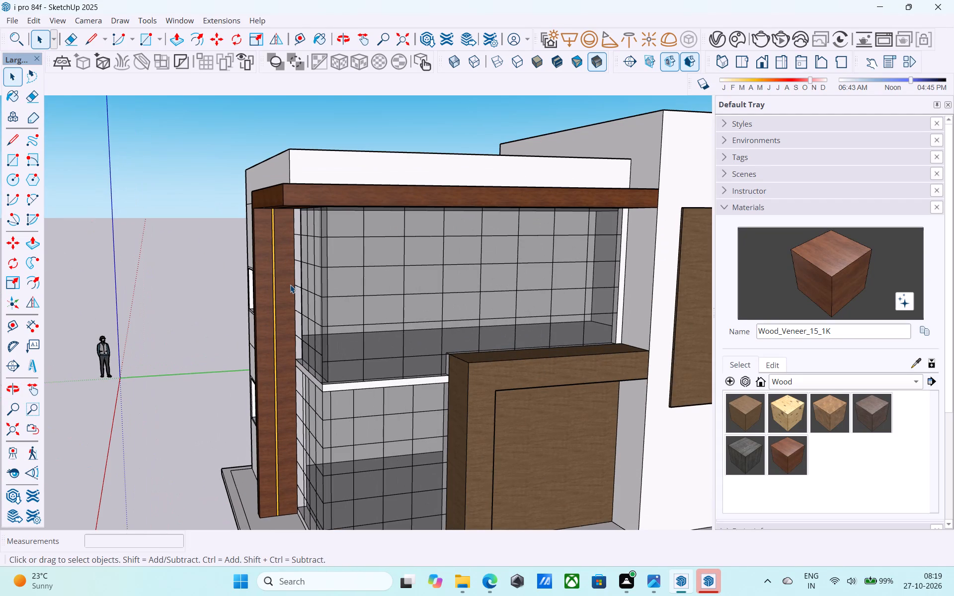
{"action": "scroll", "coordinate": [302, 279], "scroll_direction": "down", "scroll_amount": 1}
{"action": "middle_click_drag", "start_coordinate": [309, 285], "coordinate": [335, 224]}
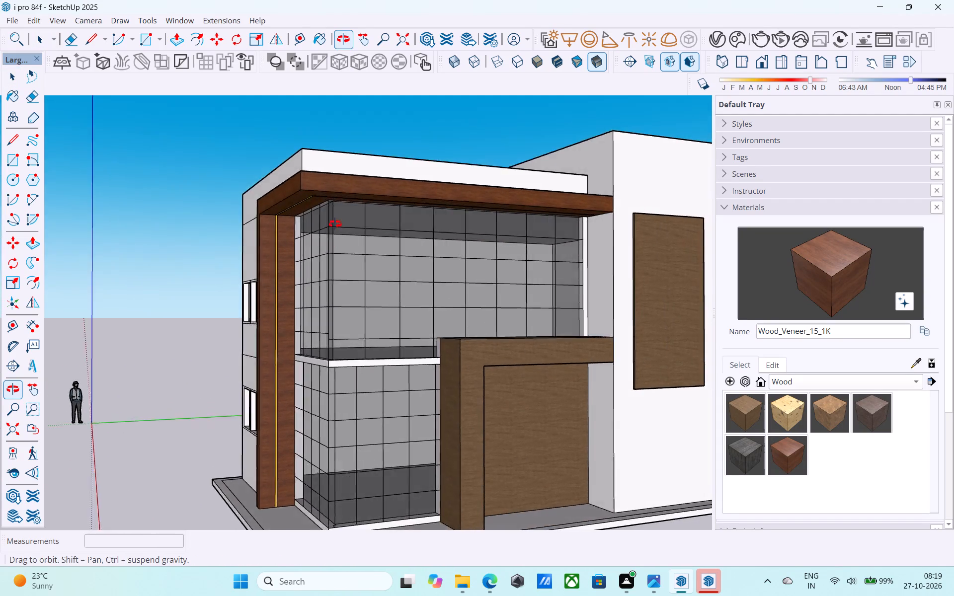
{"action": "middle_click_drag", "start_coordinate": [335, 224], "coordinate": [336, 205]}
Examine the golden strip along the wooden canopy underside and fin from low angles.
{"action": "middle_click_drag", "start_coordinate": [334, 204], "coordinate": [371, 132]}
{"action": "scroll", "coordinate": [370, 132], "scroll_direction": "up", "scroll_amount": 3}
{"action": "middle_click_drag", "start_coordinate": [343, 160], "coordinate": [396, 121]}
{"action": "scroll", "coordinate": [365, 108], "scroll_direction": "up", "scroll_amount": 2}
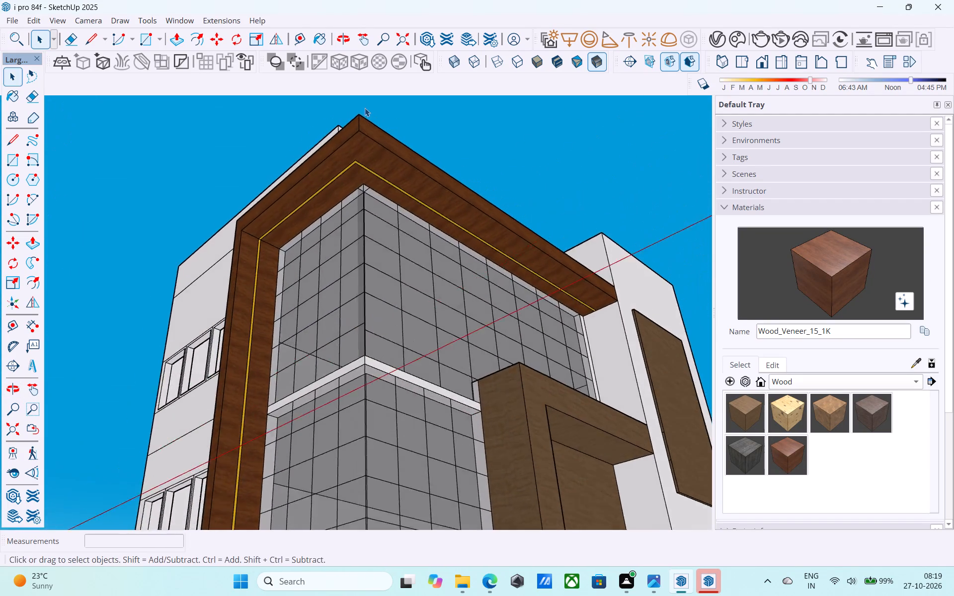
{"action": "scroll", "coordinate": [365, 108], "scroll_direction": "up", "scroll_amount": 3}
{"action": "middle_click_drag", "start_coordinate": [357, 120], "coordinate": [377, 356]}
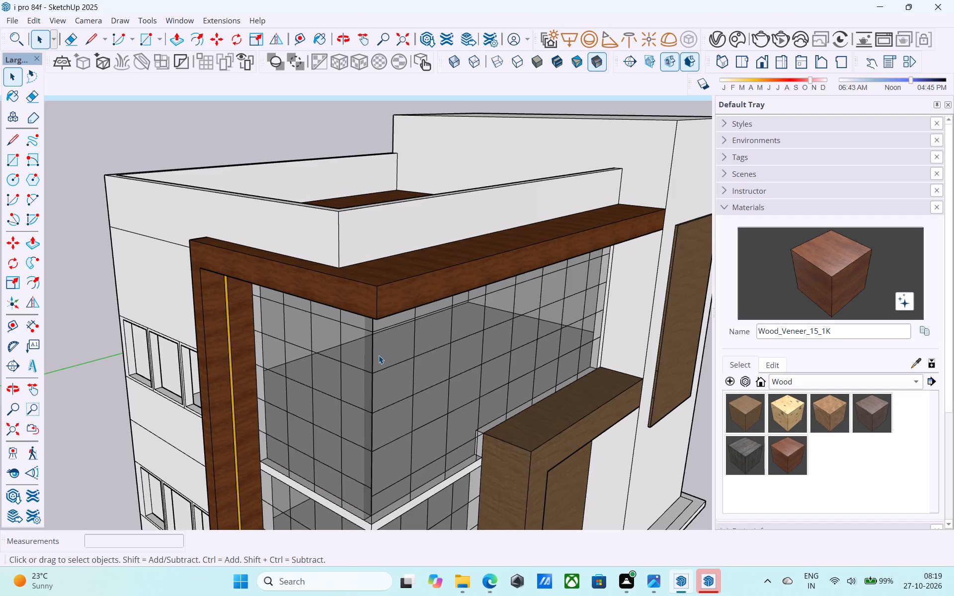
{"action": "scroll", "coordinate": [379, 339], "scroll_direction": "down", "scroll_amount": 7}
{"action": "middle_click_drag", "start_coordinate": [364, 338], "coordinate": [386, 234]}
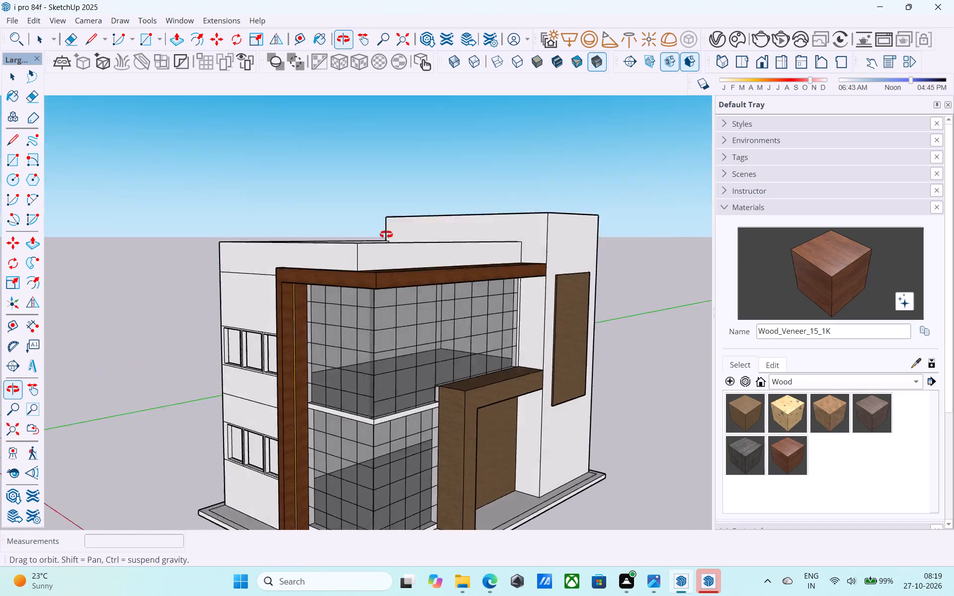
{"action": "middle_click_drag", "start_coordinate": [386, 234], "coordinate": [396, 218]}
{"action": "scroll", "coordinate": [402, 252], "scroll_direction": "up", "scroll_amount": 7}
{"action": "middle_click_drag", "start_coordinate": [401, 251], "coordinate": [503, 185]}
{"action": "middle_click_drag", "start_coordinate": [508, 214], "coordinate": [411, 210]}
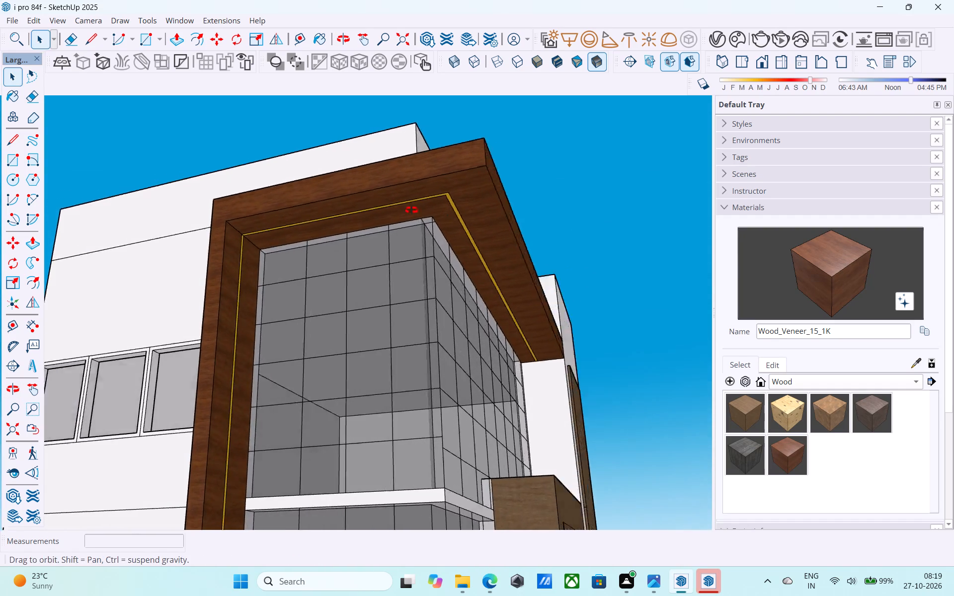
{"action": "middle_click_drag", "start_coordinate": [411, 210], "coordinate": [203, 203]}
{"action": "scroll", "coordinate": [204, 209], "scroll_direction": "down", "scroll_amount": 5}
{"action": "middle_click_drag", "start_coordinate": [203, 211], "coordinate": [242, 158]}
{"action": "scroll", "coordinate": [247, 152], "scroll_direction": "up", "scroll_amount": 2}
{"action": "scroll", "coordinate": [260, 142], "scroll_direction": "down", "scroll_amount": 5}
{"action": "scroll", "coordinate": [270, 187], "scroll_direction": "down", "scroll_amount": 4}
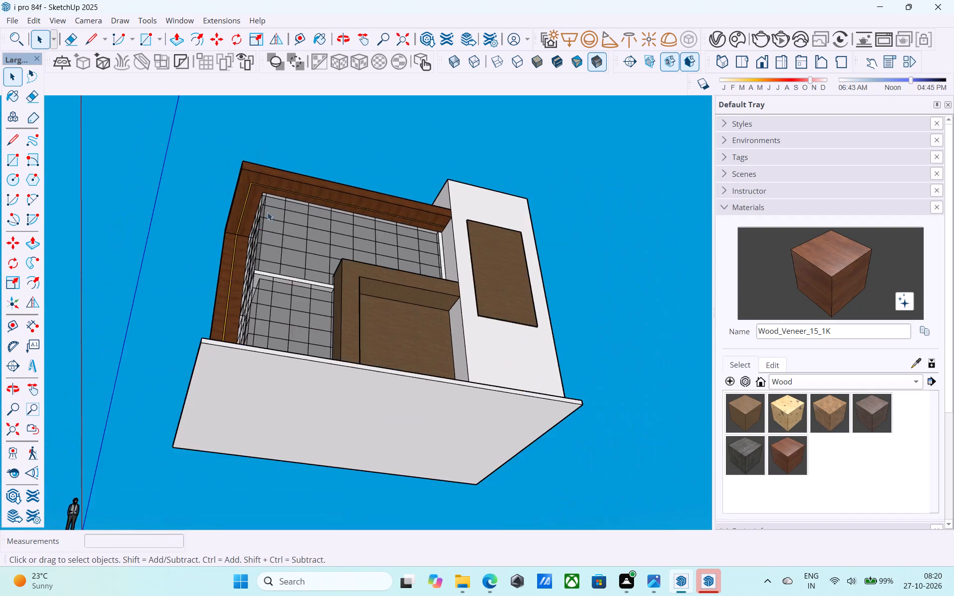
Examine the house from above, including the roof terrace, the wooden entrance frame and the base slab.
{"action": "middle_click_drag", "start_coordinate": [267, 224], "coordinate": [290, 457]}
{"action": "scroll", "coordinate": [291, 458], "scroll_direction": "up", "scroll_amount": 4}
{"action": "scroll", "coordinate": [286, 396], "scroll_direction": "down", "scroll_amount": 6}
{"action": "middle_click_drag", "start_coordinate": [288, 333], "coordinate": [423, 456]}
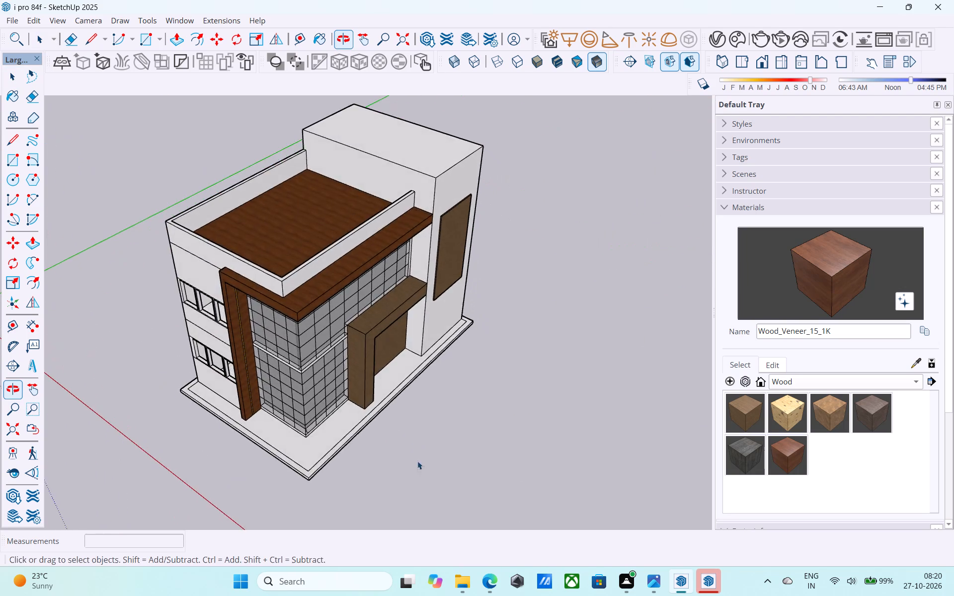
{"action": "scroll", "coordinate": [369, 473], "scroll_direction": "up", "scroll_amount": 7}
{"action": "scroll", "coordinate": [260, 461], "scroll_direction": "up", "scroll_amount": 5}
{"action": "middle_click_drag", "start_coordinate": [259, 448], "coordinate": [542, 376]}
{"action": "scroll", "coordinate": [554, 347], "scroll_direction": "down", "scroll_amount": 5}
{"action": "scroll", "coordinate": [260, 341], "scroll_direction": "down", "scroll_amount": 3}
{"action": "middle_click_drag", "start_coordinate": [324, 345], "coordinate": [72, 306]}
{"action": "middle_click_drag", "start_coordinate": [430, 315], "coordinate": [106, 274]}
{"action": "scroll", "coordinate": [104, 267], "scroll_direction": "down", "scroll_amount": 5}
{"action": "middle_click_drag", "start_coordinate": [360, 286], "coordinate": [242, 414]}
{"action": "scroll", "coordinate": [398, 400], "scroll_direction": "up", "scroll_amount": 6}
{"action": "middle_click_drag", "start_coordinate": [453, 389], "coordinate": [562, 388]}
{"action": "scroll", "coordinate": [540, 389], "scroll_direction": "up", "scroll_amount": 1}
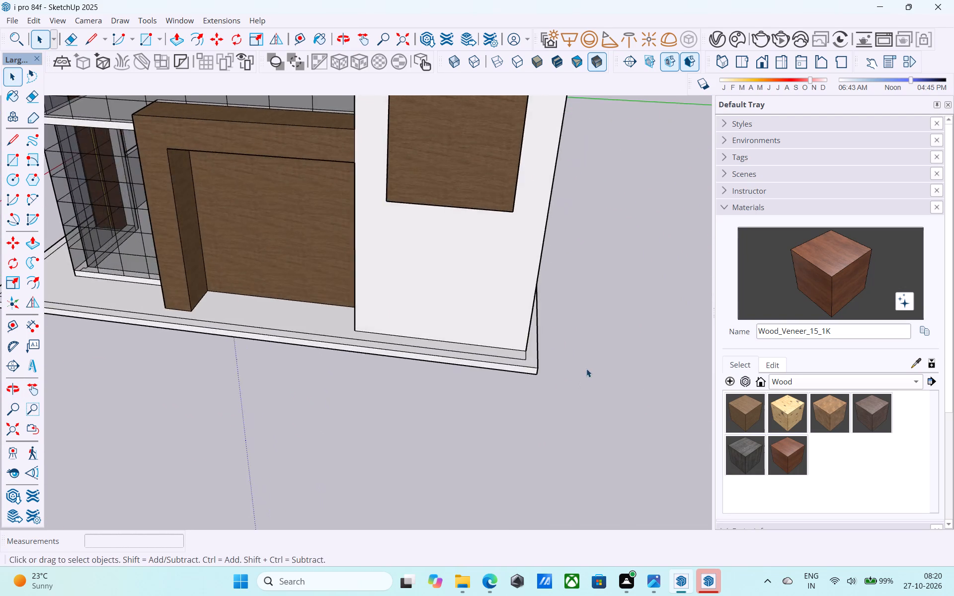
{"action": "scroll", "coordinate": [584, 369], "scroll_direction": "down", "scroll_amount": 4}
{"action": "middle_click_drag", "start_coordinate": [83, 313], "coordinate": [397, 330]}
{"action": "scroll", "coordinate": [560, 276], "scroll_direction": "down", "scroll_amount": 5}
{"action": "middle_click_drag", "start_coordinate": [386, 366], "coordinate": [358, 454]}
Select the inner outline edge on the base slab along the entrance side.
{"action": "scroll", "coordinate": [358, 402], "scroll_direction": "up", "scroll_amount": 5}
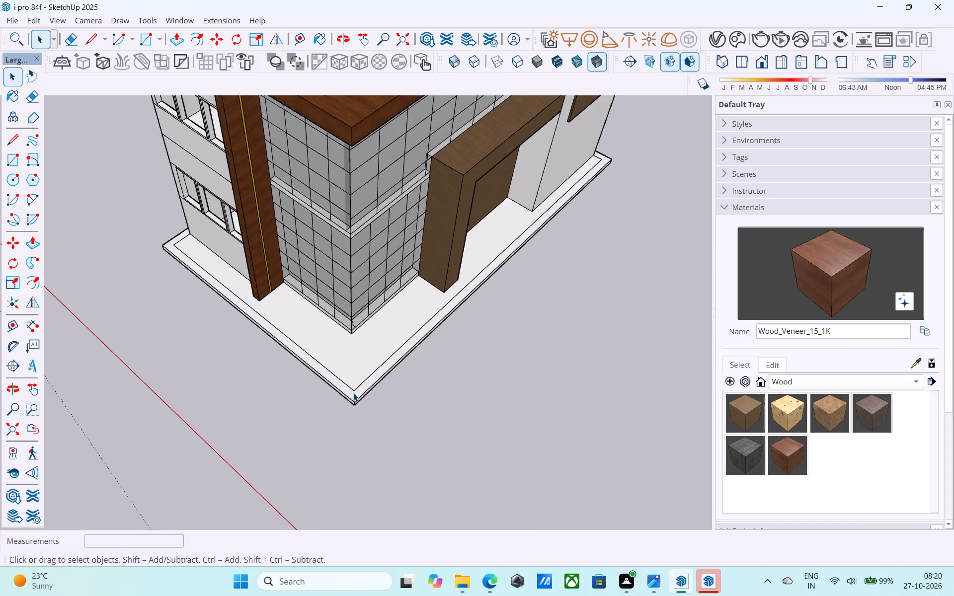
{"action": "scroll", "coordinate": [352, 390], "scroll_direction": "up", "scroll_amount": 3}
{"action": "left_click", "coordinate": [352, 390]}
{"action": "scroll", "coordinate": [352, 390], "scroll_direction": "up", "scroll_amount": 4}
{"action": "left_click", "coordinate": [358, 386]}
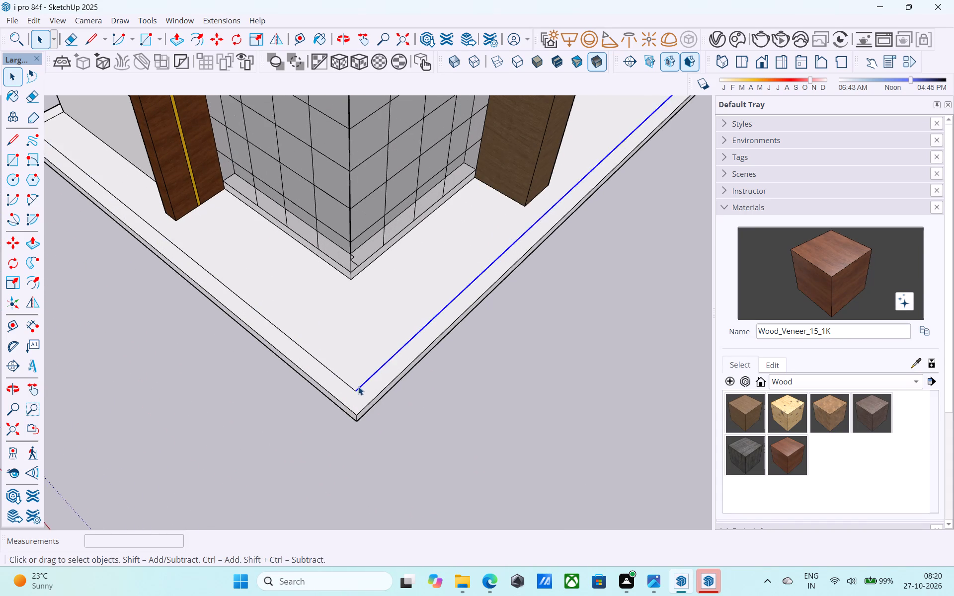
Examine the base slab and its inner outline around the glazed corner and the window side wall.
{"action": "scroll", "coordinate": [360, 382], "scroll_direction": "down", "scroll_amount": 7}
{"action": "middle_click_drag", "start_coordinate": [362, 382], "coordinate": [397, 176]}
{"action": "scroll", "coordinate": [347, 375], "scroll_direction": "up", "scroll_amount": 9}
{"action": "scroll", "coordinate": [360, 369], "scroll_direction": "down", "scroll_amount": 4}
{"action": "middle_click_drag", "start_coordinate": [387, 369], "coordinate": [490, 370]}
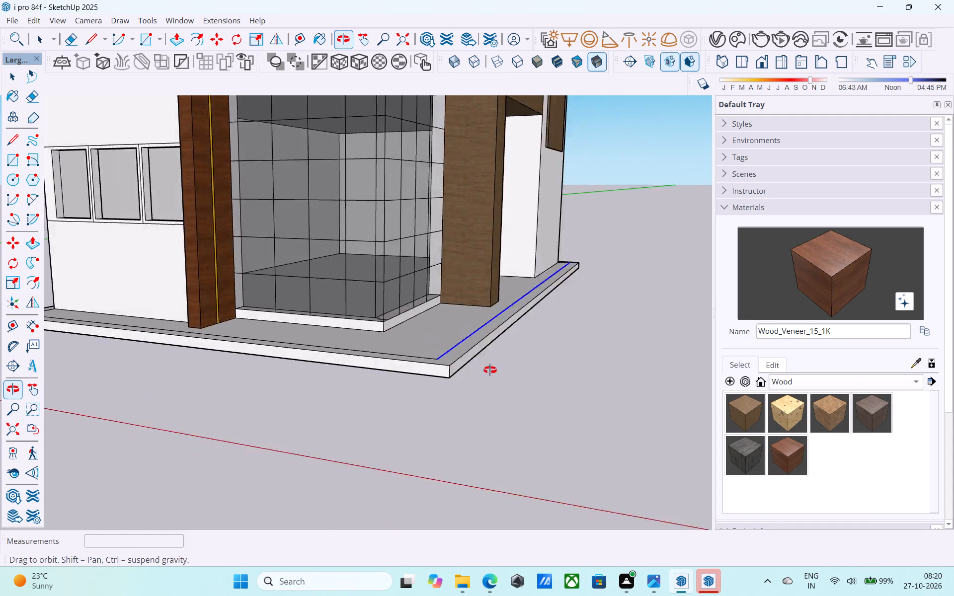
{"action": "middle_click_drag", "start_coordinate": [490, 370], "coordinate": [494, 371]}
{"action": "scroll", "coordinate": [569, 350], "scroll_direction": "down", "scroll_amount": 5}
{"action": "middle_click_drag", "start_coordinate": [241, 367], "coordinate": [424, 415]}
{"action": "scroll", "coordinate": [259, 404], "scroll_direction": "up", "scroll_amount": 5}
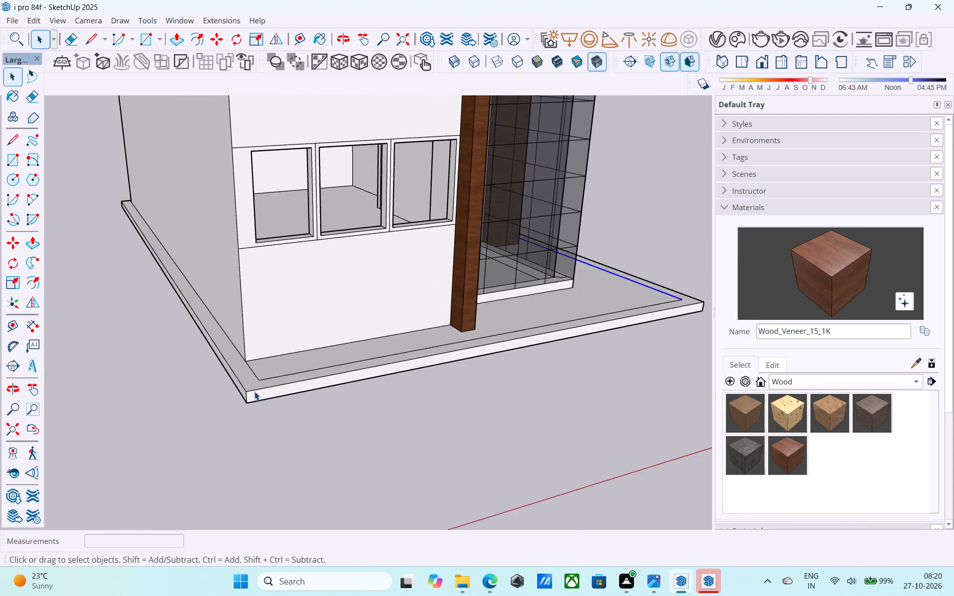
{"action": "scroll", "coordinate": [254, 391], "scroll_direction": "up", "scroll_amount": 2}
{"action": "middle_click_drag", "start_coordinate": [274, 368], "coordinate": [182, 381]}
{"action": "scroll", "coordinate": [127, 361], "scroll_direction": "down", "scroll_amount": 5}
{"action": "middle_click_drag", "start_coordinate": [342, 344], "coordinate": [91, 344]}
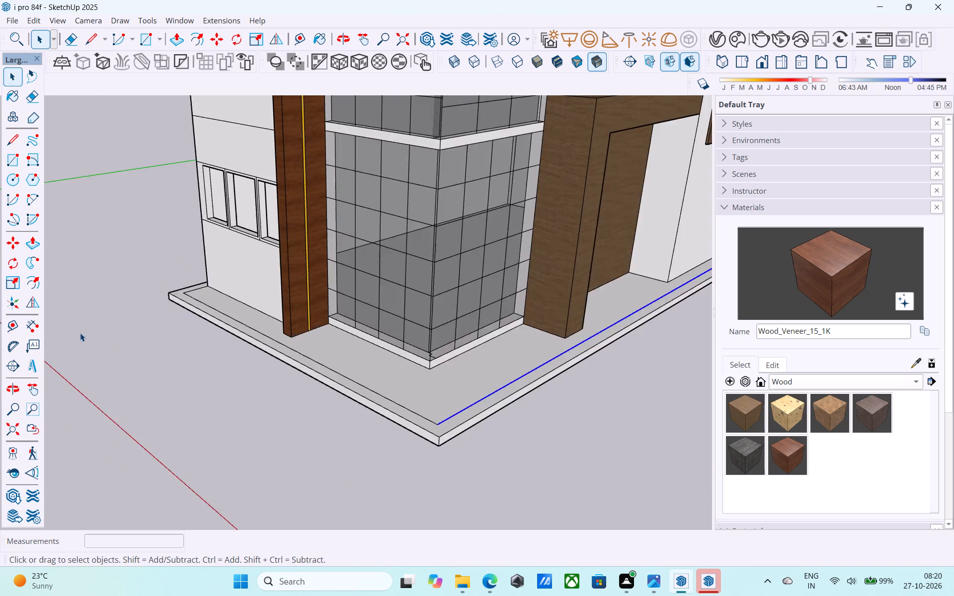
{"action": "scroll", "coordinate": [80, 333], "scroll_direction": "down", "scroll_amount": 6}
{"action": "middle_click_drag", "start_coordinate": [397, 331], "coordinate": [182, 349]}
{"action": "scroll", "coordinate": [194, 338], "scroll_direction": "down", "scroll_amount": 3}
Inspect the canopy underside and the upper side-wall window openings up close, including the interior behind them.
{"action": "middle_click_drag", "start_coordinate": [198, 341], "coordinate": [293, 81]}
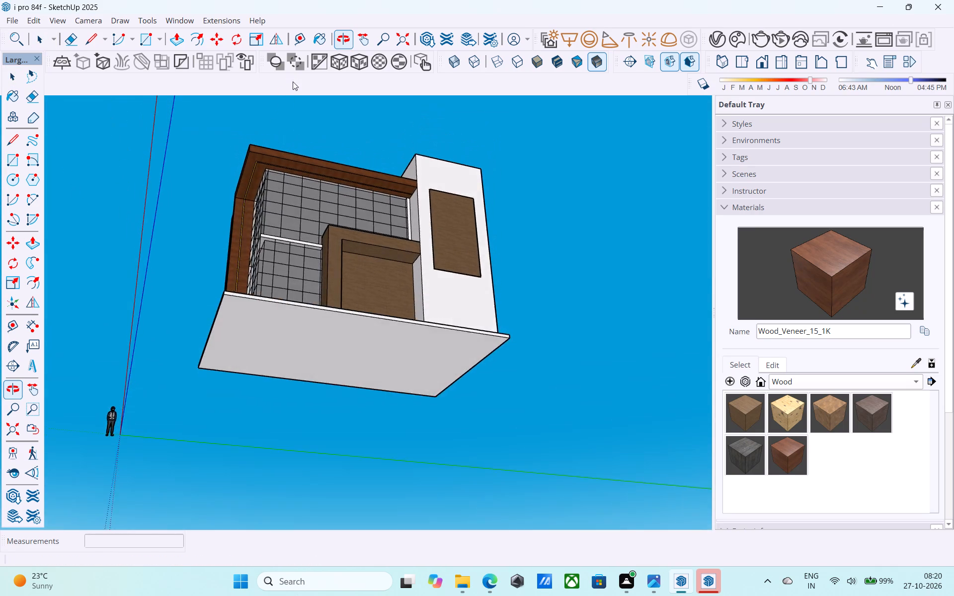
{"action": "scroll", "coordinate": [266, 144], "scroll_direction": "up", "scroll_amount": 13}
{"action": "middle_click_drag", "start_coordinate": [260, 174], "coordinate": [365, 115]}
{"action": "scroll", "coordinate": [260, 251], "scroll_direction": "down", "scroll_amount": 5}
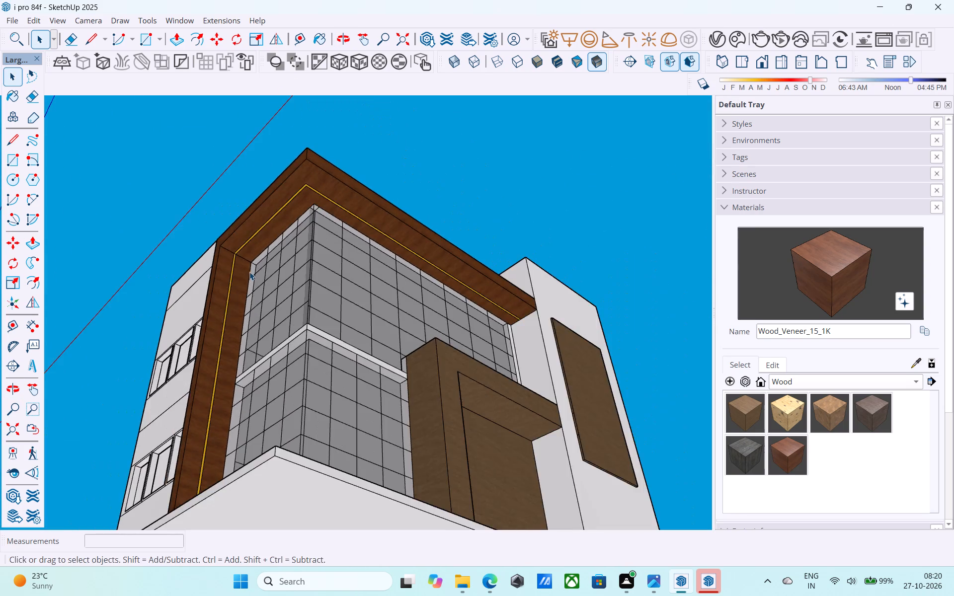
{"action": "middle_click_drag", "start_coordinate": [249, 269], "coordinate": [555, 405]}
{"action": "middle_click_drag", "start_coordinate": [314, 410], "coordinate": [389, 425]}
{"action": "scroll", "coordinate": [322, 330], "scroll_direction": "up", "scroll_amount": 4}
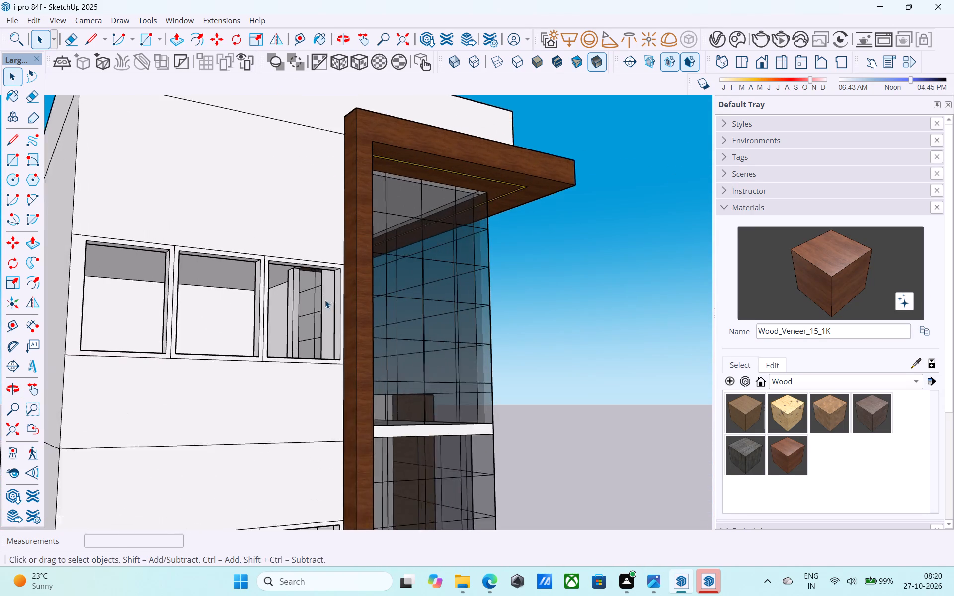
{"action": "scroll", "coordinate": [325, 300], "scroll_direction": "up", "scroll_amount": 1}
{"action": "middle_click_drag", "start_coordinate": [330, 251], "coordinate": [378, 225]}
{"action": "scroll", "coordinate": [348, 249], "scroll_direction": "down", "scroll_amount": 5}
{"action": "middle_click_drag", "start_coordinate": [346, 250], "coordinate": [338, 329]}
{"action": "scroll", "coordinate": [333, 343], "scroll_direction": "up", "scroll_amount": 5}
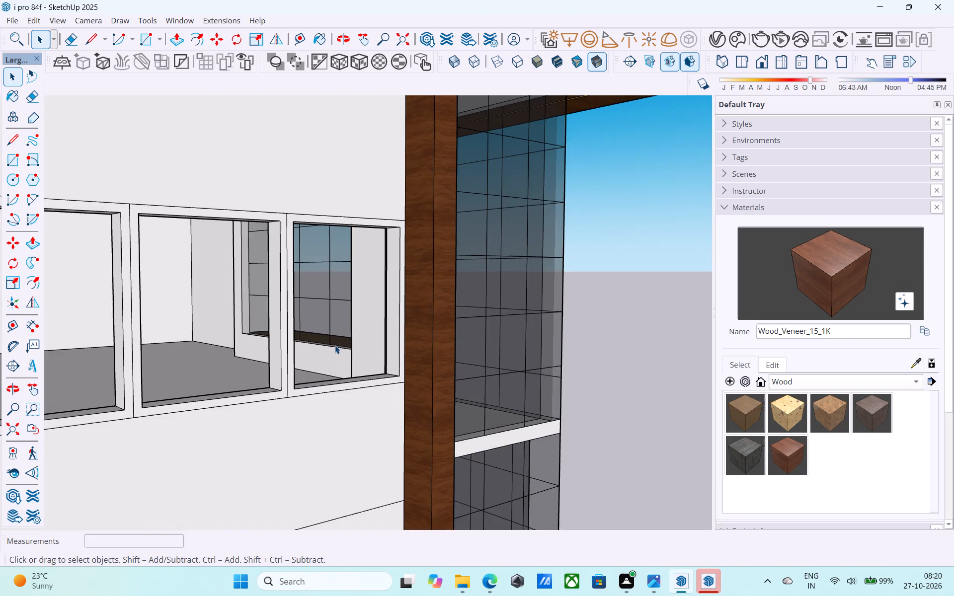
{"action": "middle_click_drag", "start_coordinate": [395, 354], "coordinate": [488, 386]}
{"action": "scroll", "coordinate": [479, 384], "scroll_direction": "up", "scroll_amount": 10}
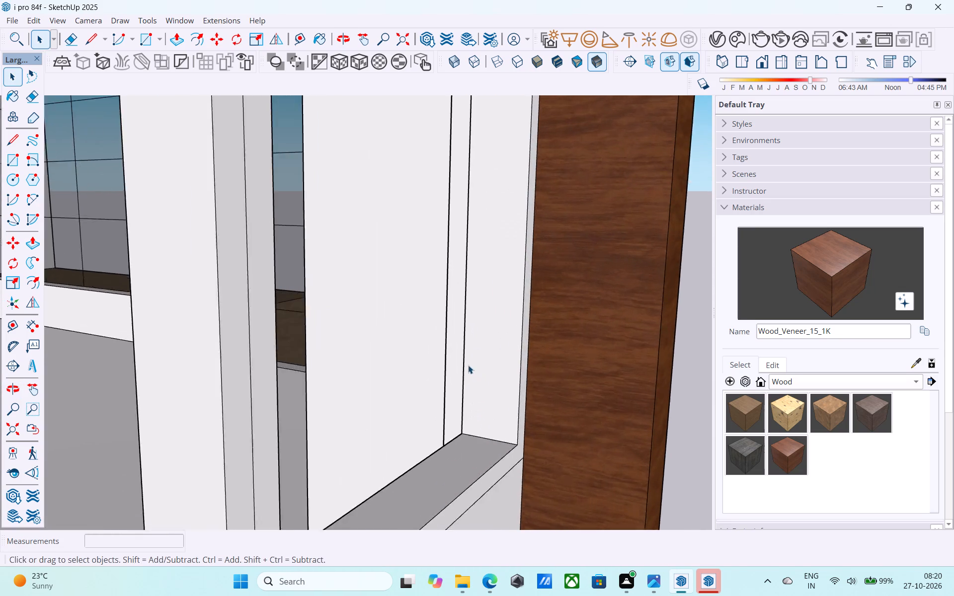
{"action": "scroll", "coordinate": [468, 365], "scroll_direction": "up", "scroll_amount": 4}
{"action": "middle_click_drag", "start_coordinate": [463, 358], "coordinate": [218, 288]}
{"action": "scroll", "coordinate": [233, 260], "scroll_direction": "down", "scroll_amount": 2}
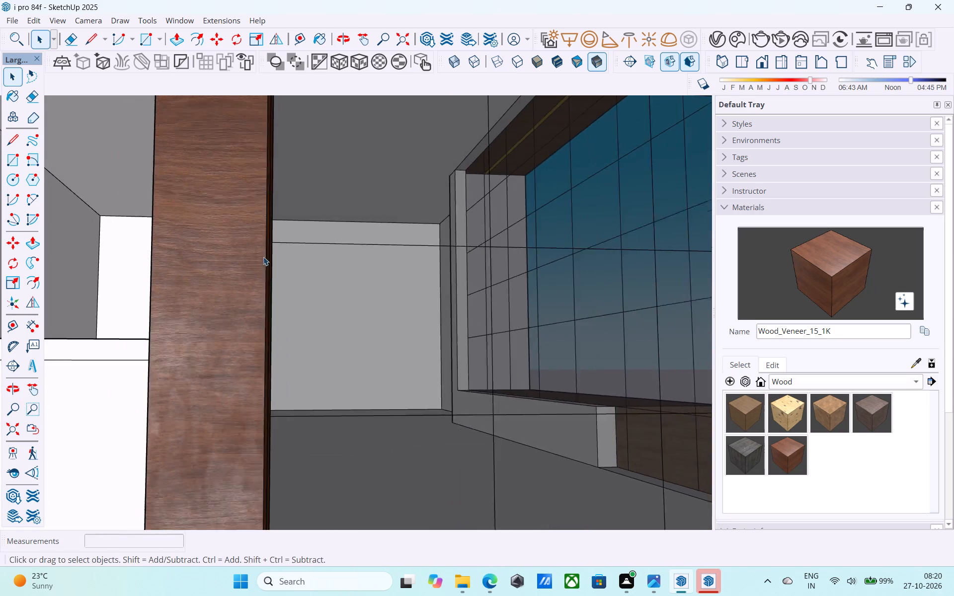
{"action": "scroll", "coordinate": [263, 257], "scroll_direction": "down", "scroll_amount": 20}
{"action": "scroll", "coordinate": [263, 257], "scroll_direction": "down", "scroll_amount": 10}
{"action": "middle_click_drag", "start_coordinate": [303, 244], "coordinate": [295, 365]}
{"action": "scroll", "coordinate": [294, 363], "scroll_direction": "down", "scroll_amount": 1}
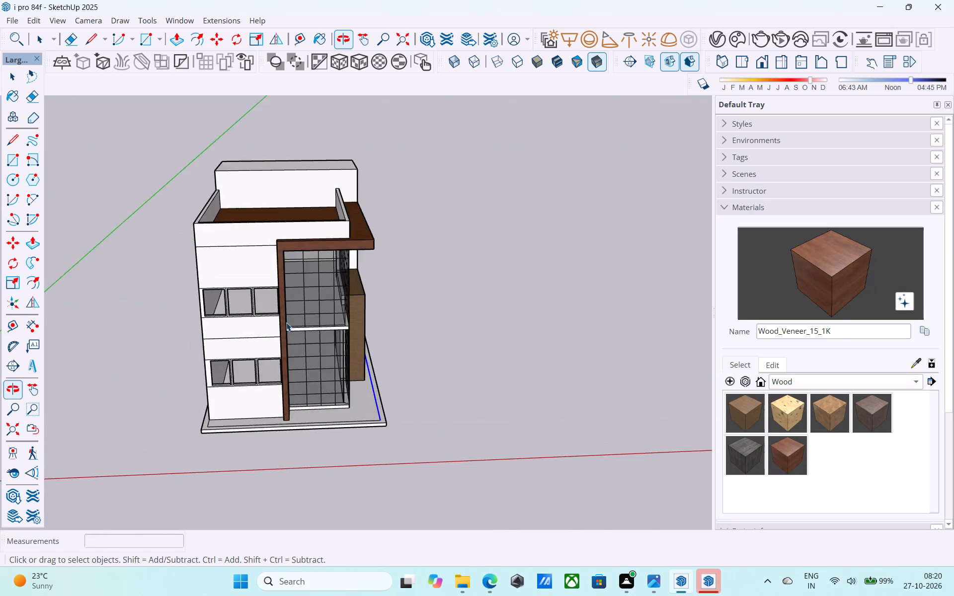
Examine the house from the rear, the front and the tower side, including the wooden wall panel.
{"action": "scroll", "coordinate": [238, 223], "scroll_direction": "up", "scroll_amount": 3}
{"action": "scroll", "coordinate": [143, 218], "scroll_direction": "up", "scroll_amount": 6}
{"action": "middle_click_drag", "start_coordinate": [182, 220], "coordinate": [472, 229]}
{"action": "scroll", "coordinate": [472, 229], "scroll_direction": "down", "scroll_amount": 6}
{"action": "middle_click_drag", "start_coordinate": [472, 229], "coordinate": [471, 224]}
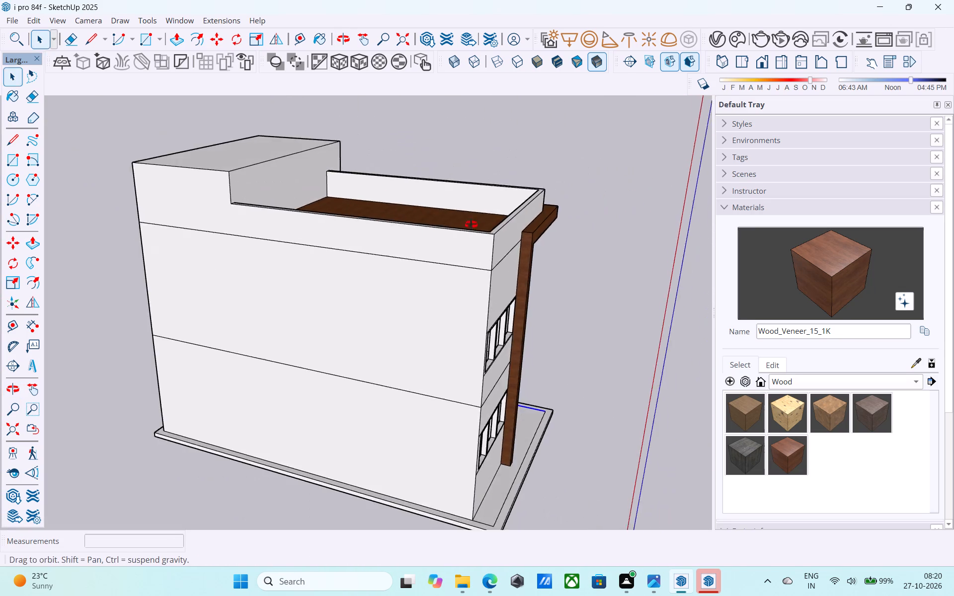
{"action": "middle_click_drag", "start_coordinate": [471, 224], "coordinate": [222, 129]}
{"action": "middle_click_drag", "start_coordinate": [428, 189], "coordinate": [142, 198]}
{"action": "middle_click_drag", "start_coordinate": [364, 228], "coordinate": [111, 229]}
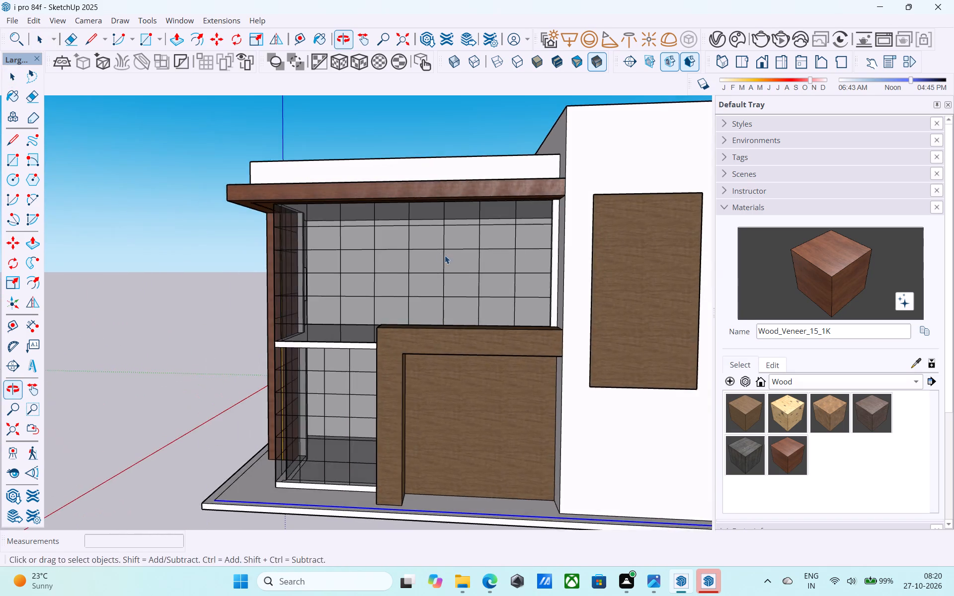
{"action": "middle_click_drag", "start_coordinate": [423, 249], "coordinate": [209, 232]}
{"action": "scroll", "coordinate": [190, 223], "scroll_direction": "down", "scroll_amount": 4}
{"action": "middle_click_drag", "start_coordinate": [195, 219], "coordinate": [156, 316]}
{"action": "scroll", "coordinate": [380, 309], "scroll_direction": "up", "scroll_amount": 6}
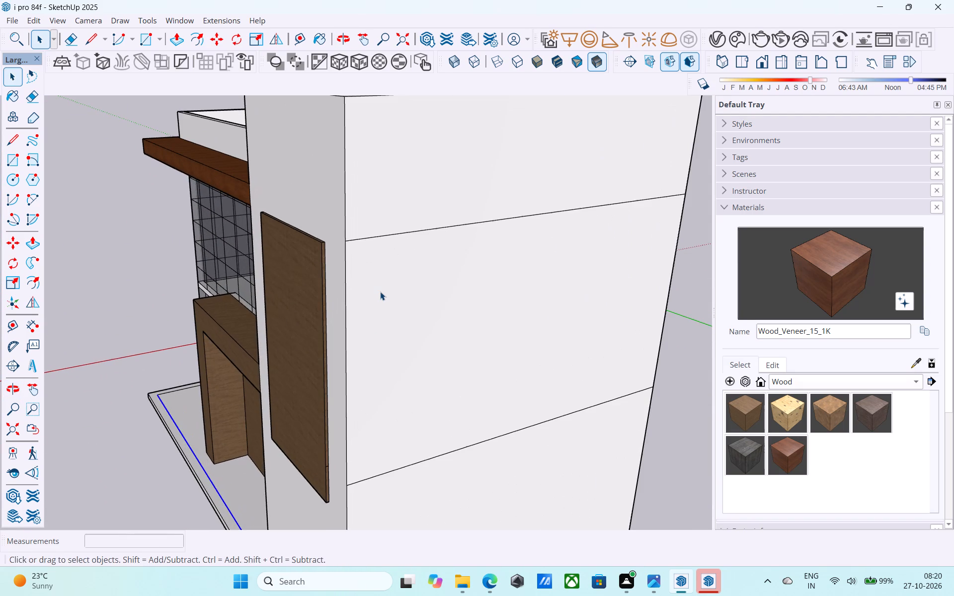
{"action": "scroll", "coordinate": [380, 292], "scroll_direction": "down", "scroll_amount": 5}
{"action": "middle_click_drag", "start_coordinate": [364, 288], "coordinate": [541, 292], "text": "shift"}
{"action": "middle_click_drag", "start_coordinate": [426, 308], "coordinate": [549, 297]}
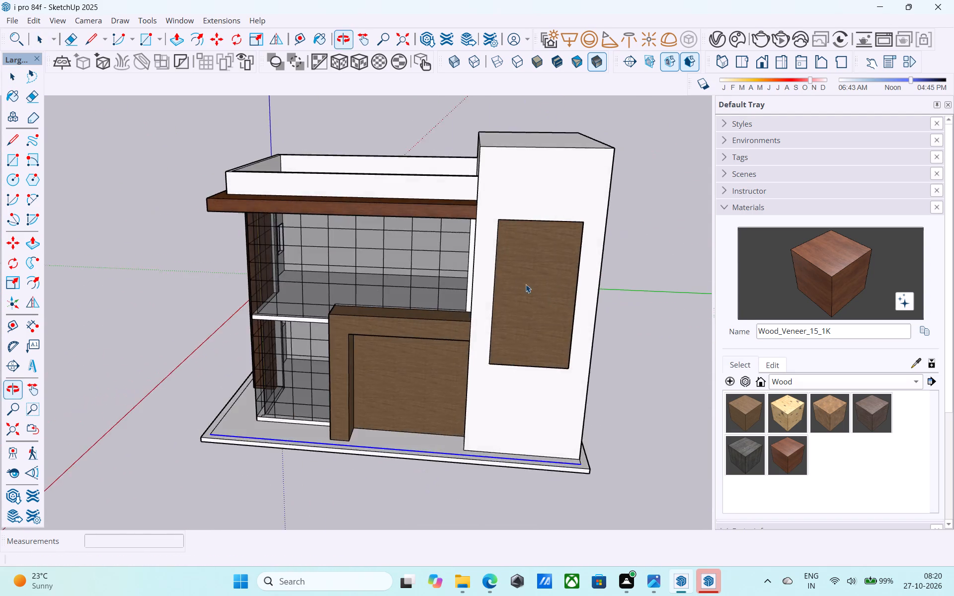
{"action": "scroll", "coordinate": [519, 277], "scroll_direction": "up", "scroll_amount": 5}
{"action": "middle_click_drag", "start_coordinate": [478, 275], "coordinate": [541, 275], "text": "shift"}
Save the model.
{"action": "key", "text": "ctrl+s"}
Examine the front facade and glazed corner from eye level and from below the wooden canopy.
{"action": "middle_click_drag", "start_coordinate": [456, 279], "coordinate": [544, 253]}
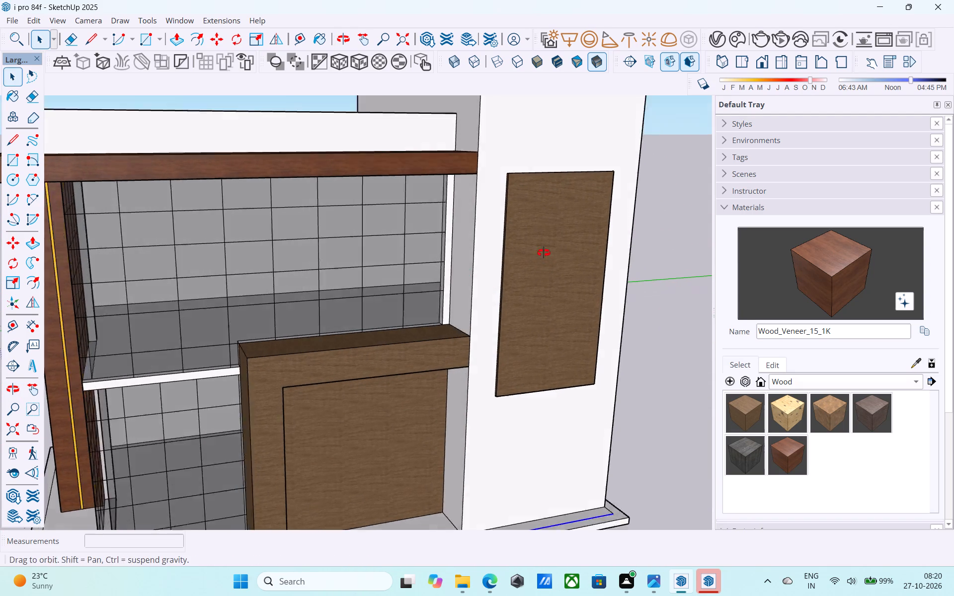
{"action": "middle_click_drag", "start_coordinate": [544, 253], "coordinate": [561, 250]}
{"action": "scroll", "coordinate": [562, 250], "scroll_direction": "down", "scroll_amount": 4}
{"action": "middle_click_drag", "start_coordinate": [561, 265], "coordinate": [614, 297]}
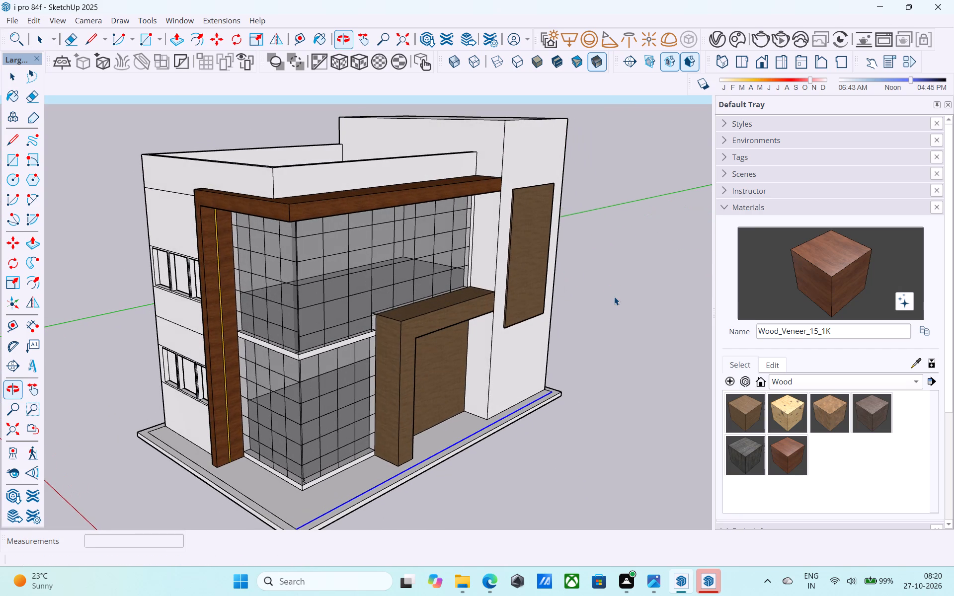
{"action": "scroll", "coordinate": [592, 291], "scroll_direction": "down", "scroll_amount": 6}
{"action": "middle_click_drag", "start_coordinate": [559, 291], "coordinate": [585, 266]}
{"action": "scroll", "coordinate": [467, 255], "scroll_direction": "up", "scroll_amount": 5}
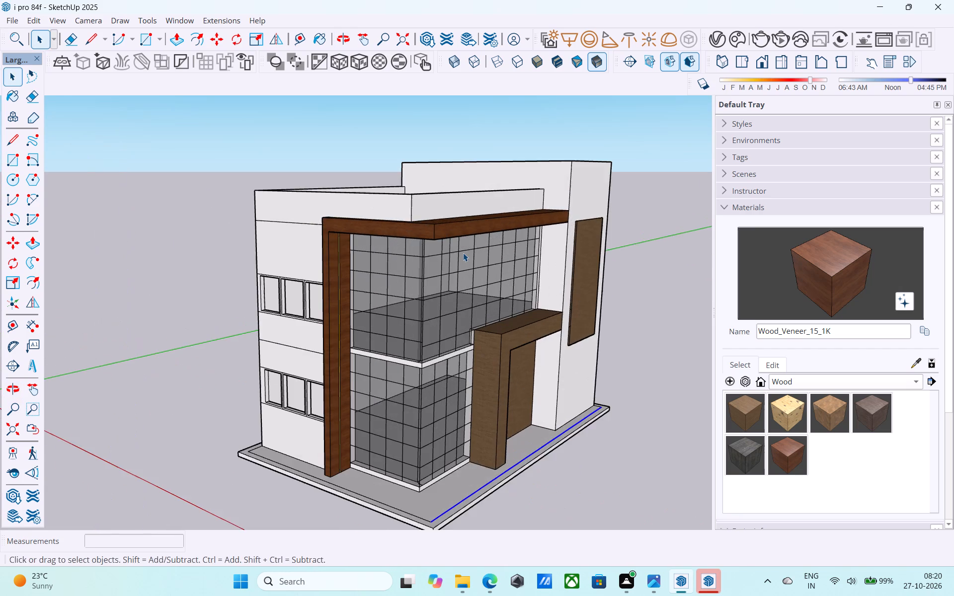
{"action": "scroll", "coordinate": [422, 271], "scroll_direction": "up", "scroll_amount": 1}
{"action": "middle_click_drag", "start_coordinate": [422, 271], "coordinate": [426, 176]}
{"action": "scroll", "coordinate": [425, 181], "scroll_direction": "up", "scroll_amount": 4}
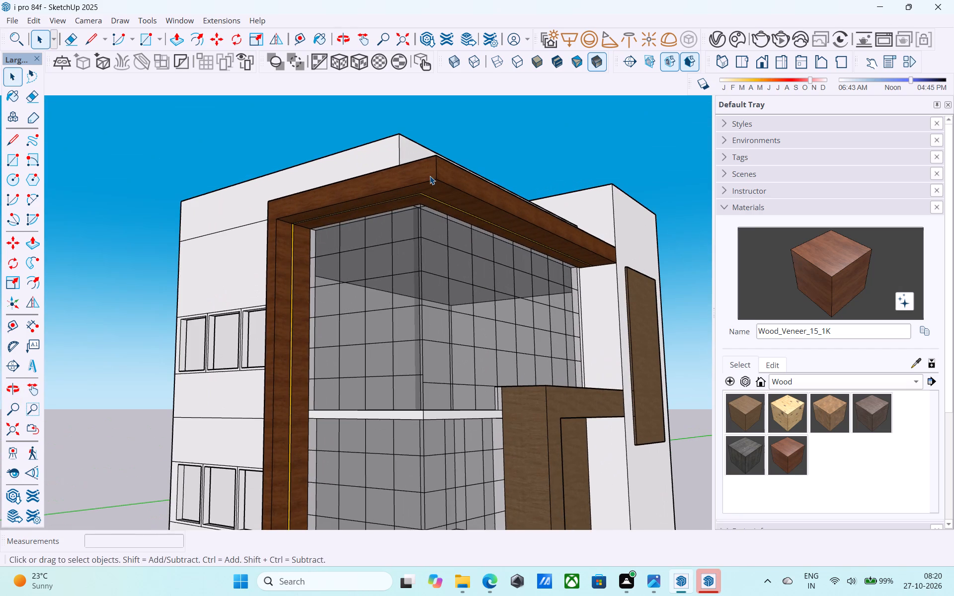
Save the model again.
{"action": "key", "text": "space"}
{"action": "key", "text": "ctrl+s"}
Examine the glazed corner and the side-wall window rows from low and frontal angles.
{"action": "scroll", "coordinate": [430, 176], "scroll_direction": "down", "scroll_amount": 5}
{"action": "middle_click_drag", "start_coordinate": [431, 178], "coordinate": [452, 142]}
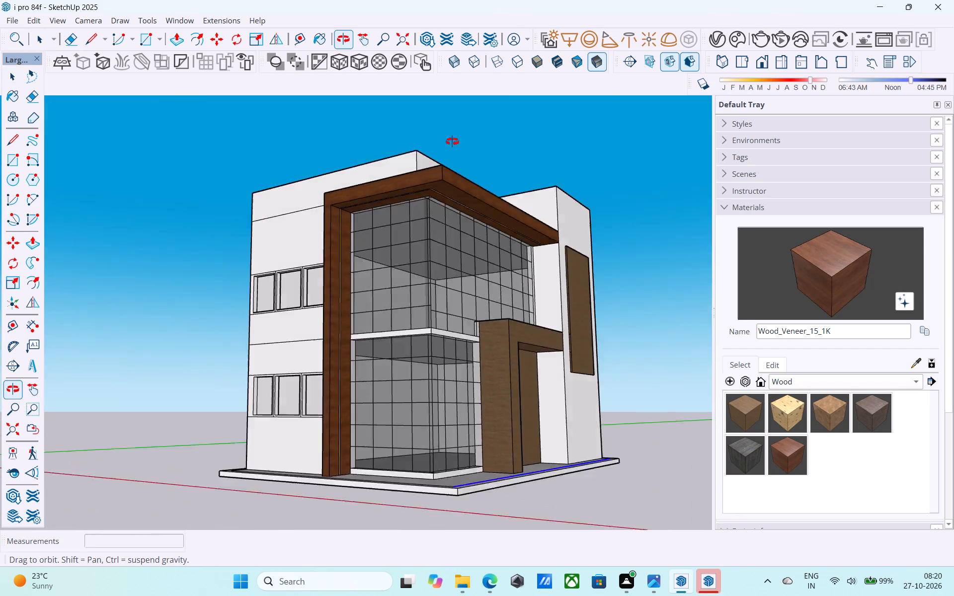
{"action": "middle_click_drag", "start_coordinate": [452, 142], "coordinate": [453, 106]}
{"action": "middle_click_drag", "start_coordinate": [453, 125], "coordinate": [441, 170], "text": "shift"}
{"action": "scroll", "coordinate": [427, 252], "scroll_direction": "up", "scroll_amount": 7}
{"action": "middle_click_drag", "start_coordinate": [427, 241], "coordinate": [430, 182]}
{"action": "scroll", "coordinate": [433, 186], "scroll_direction": "down", "scroll_amount": 5}
{"action": "middle_click_drag", "start_coordinate": [445, 210], "coordinate": [546, 393]}
{"action": "middle_click_drag", "start_coordinate": [507, 379], "coordinate": [495, 372]}
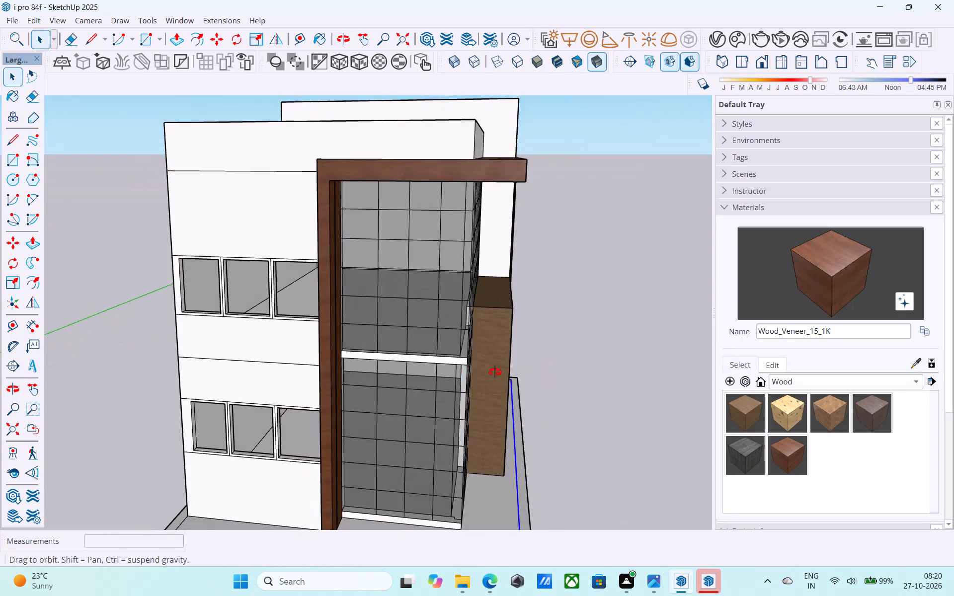
{"action": "middle_click_drag", "start_coordinate": [495, 372], "coordinate": [471, 366]}
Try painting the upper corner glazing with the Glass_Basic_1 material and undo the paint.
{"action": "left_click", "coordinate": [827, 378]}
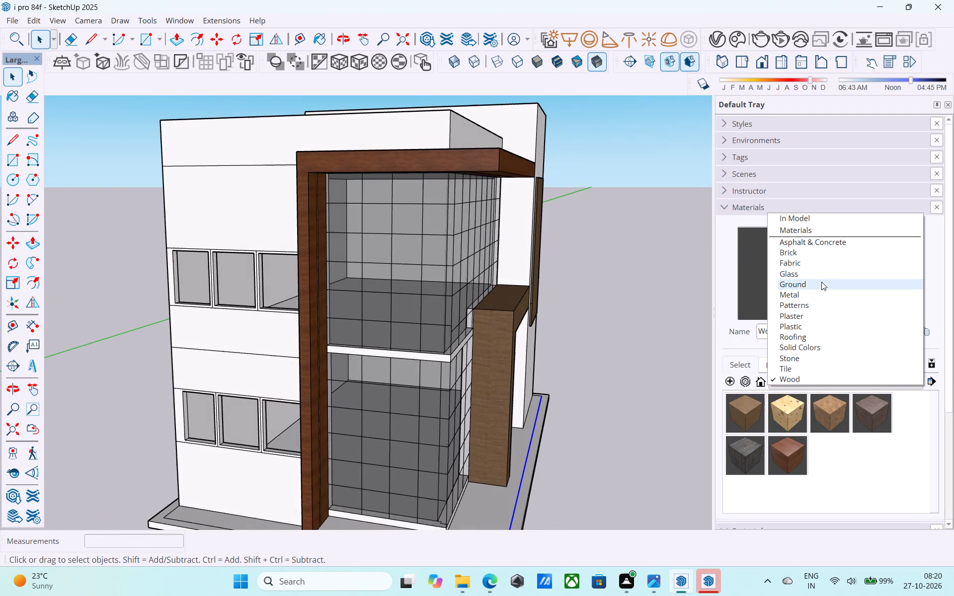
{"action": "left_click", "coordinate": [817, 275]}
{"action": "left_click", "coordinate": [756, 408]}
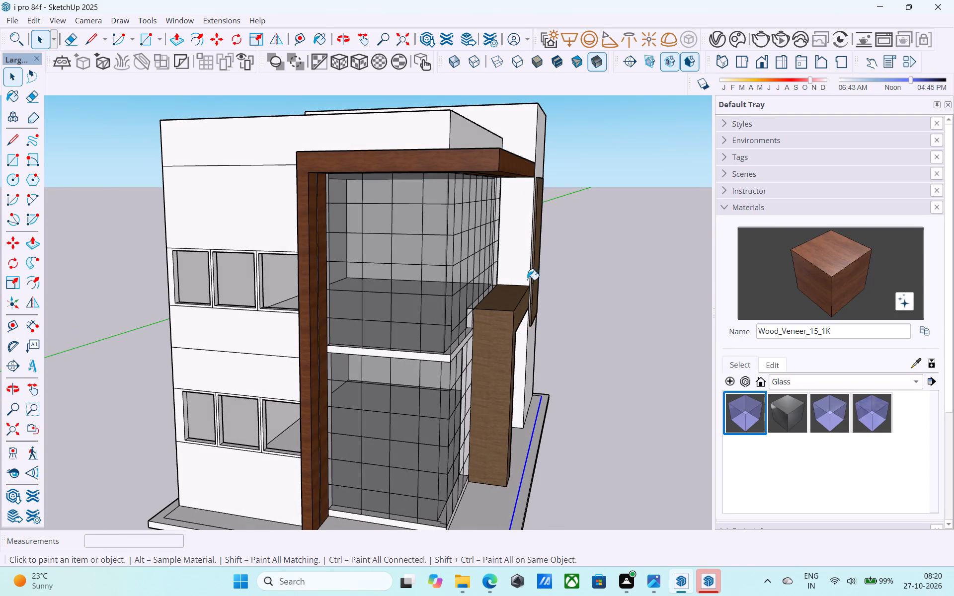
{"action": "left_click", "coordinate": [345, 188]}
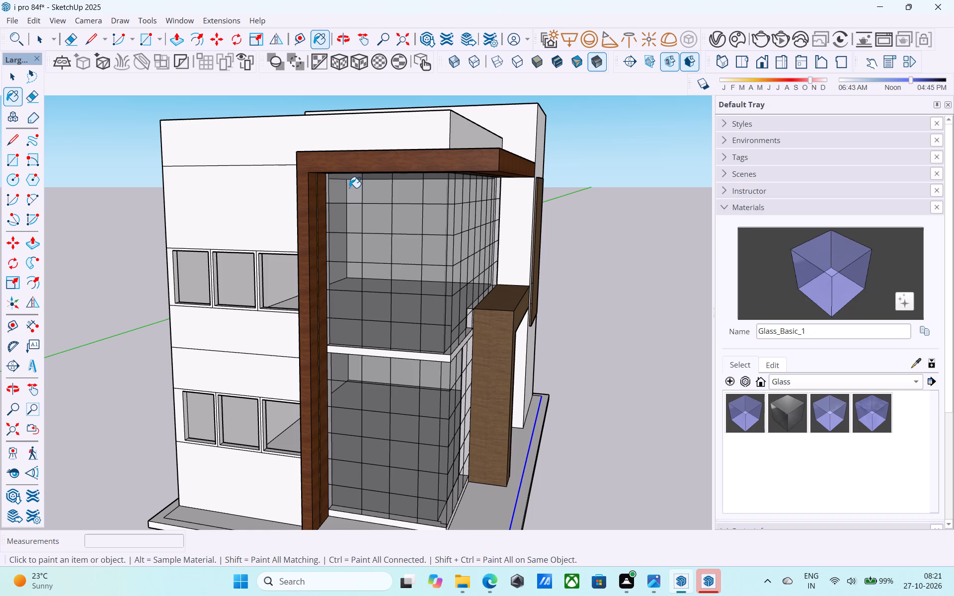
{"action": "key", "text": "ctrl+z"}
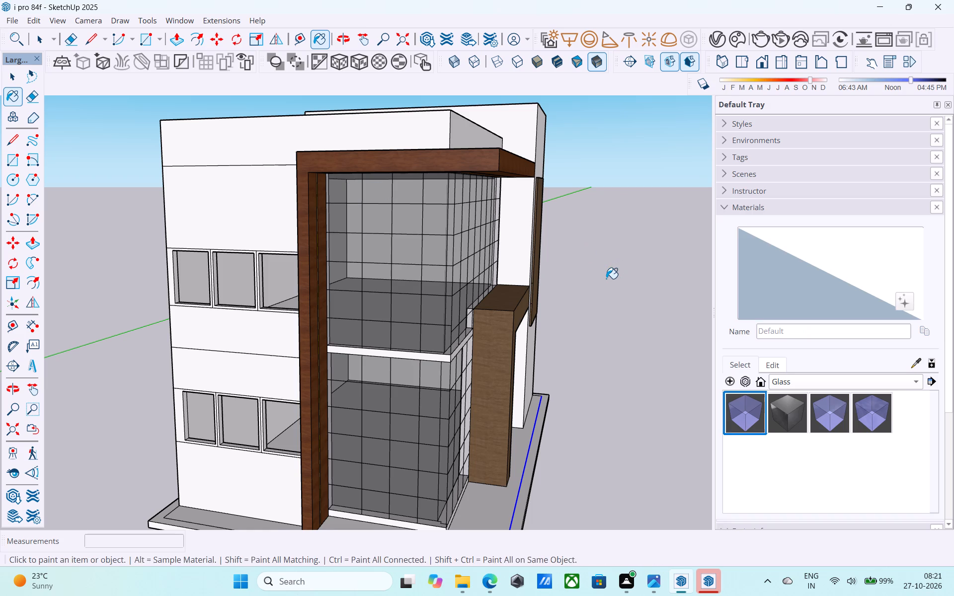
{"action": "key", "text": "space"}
Examine the glazed corner, wooden canopy and tower facade from raised, low and frontal angles.
{"action": "middle_click_drag", "start_coordinate": [601, 276], "coordinate": [432, 264]}
{"action": "scroll", "coordinate": [432, 264], "scroll_direction": "down", "scroll_amount": 3}
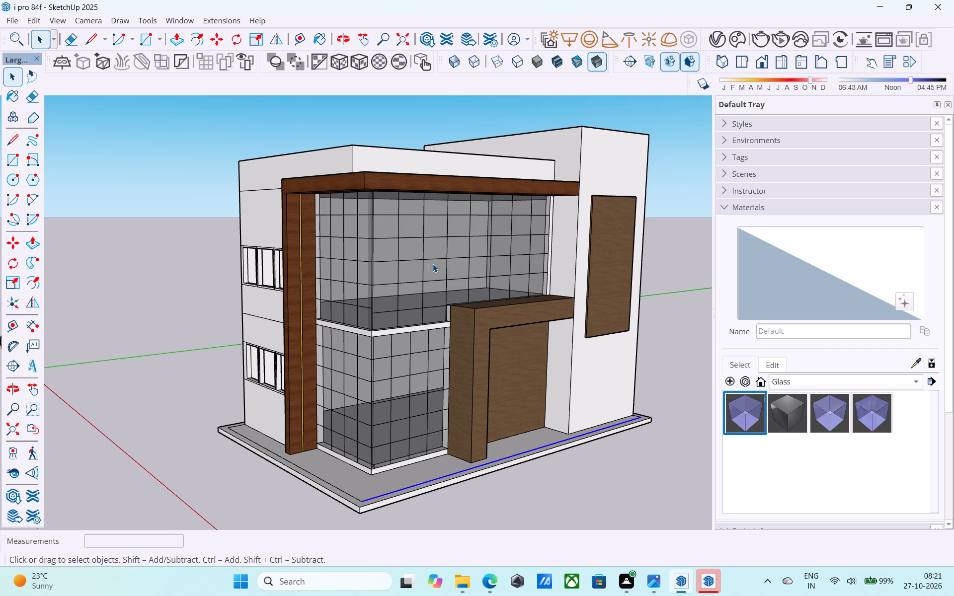
{"action": "middle_click", "coordinate": [416, 267]}
{"action": "scroll", "coordinate": [414, 267], "scroll_direction": "down", "scroll_amount": 2}
{"action": "middle_click_drag", "start_coordinate": [408, 278], "coordinate": [299, 187]}
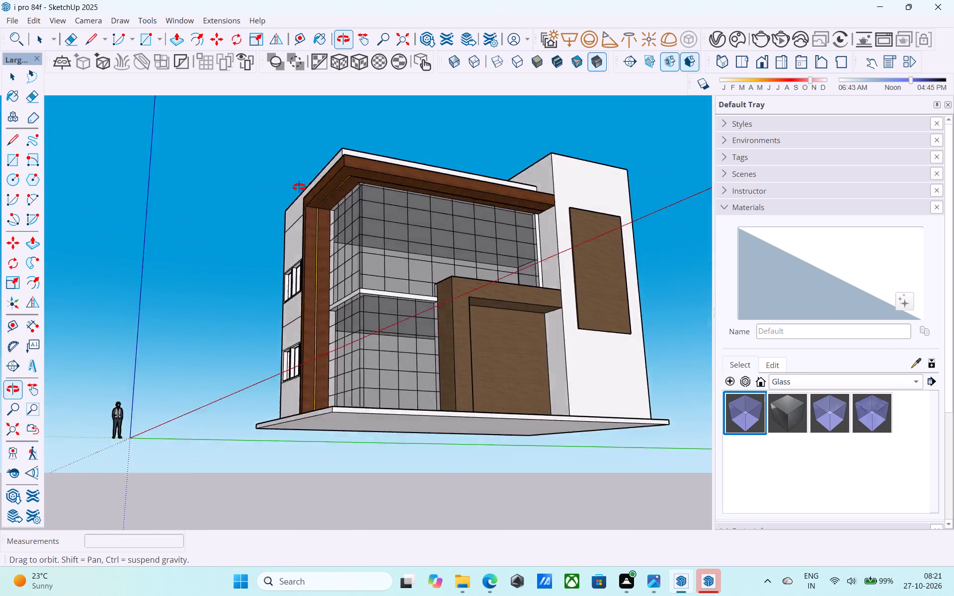
{"action": "middle_click_drag", "start_coordinate": [299, 187], "coordinate": [241, 243]}
{"action": "scroll", "coordinate": [426, 280], "scroll_direction": "down", "scroll_amount": 2}
{"action": "middle_click_drag", "start_coordinate": [422, 278], "coordinate": [395, 275]}
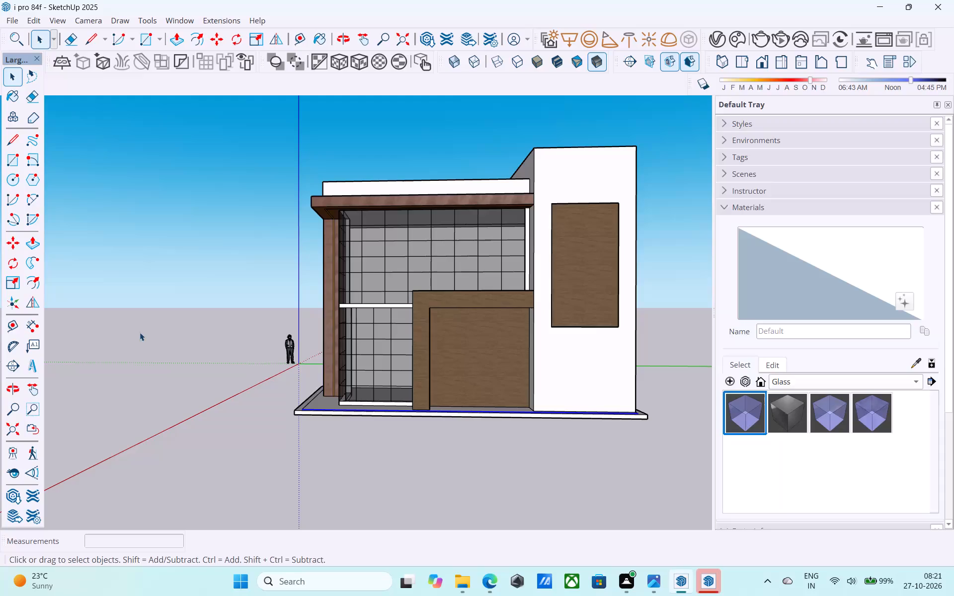
Start a 3D text reading INSITITUTION with DE SAUDE on the second line.
{"action": "left_click", "coordinate": [32, 358]}
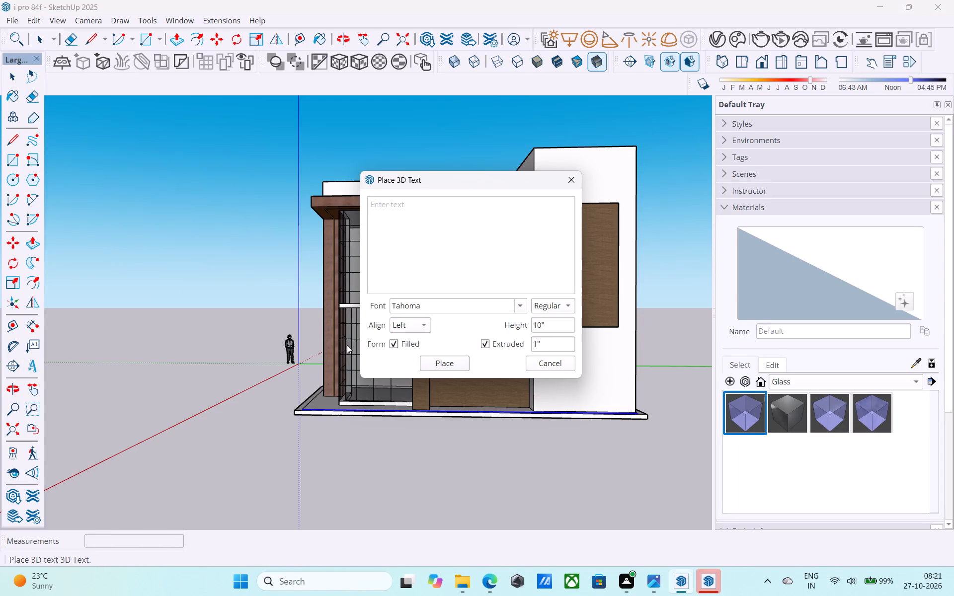
{"action": "middle_click_drag", "start_coordinate": [350, 337], "coordinate": [385, 300]}
{"action": "left_click", "coordinate": [409, 211]}
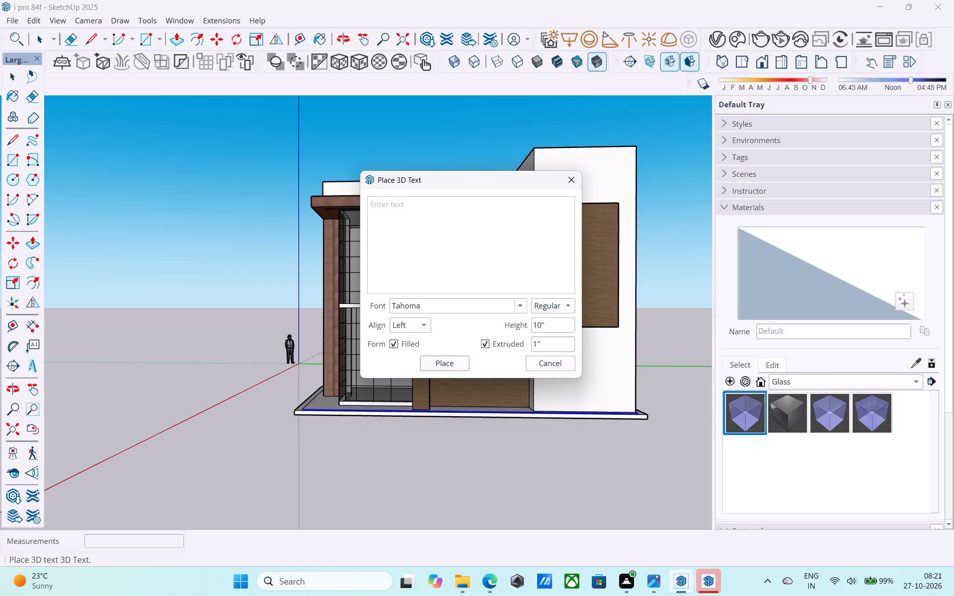
{"action": "type", "text": "in"}
{"action": "key", "text": "BackSpace"}
{"action": "key", "text": "BackSpace"}
{"action": "key", "text": "i"}
{"action": "type", "text": "NSI"}
{"action": "type", "text": "TI"}
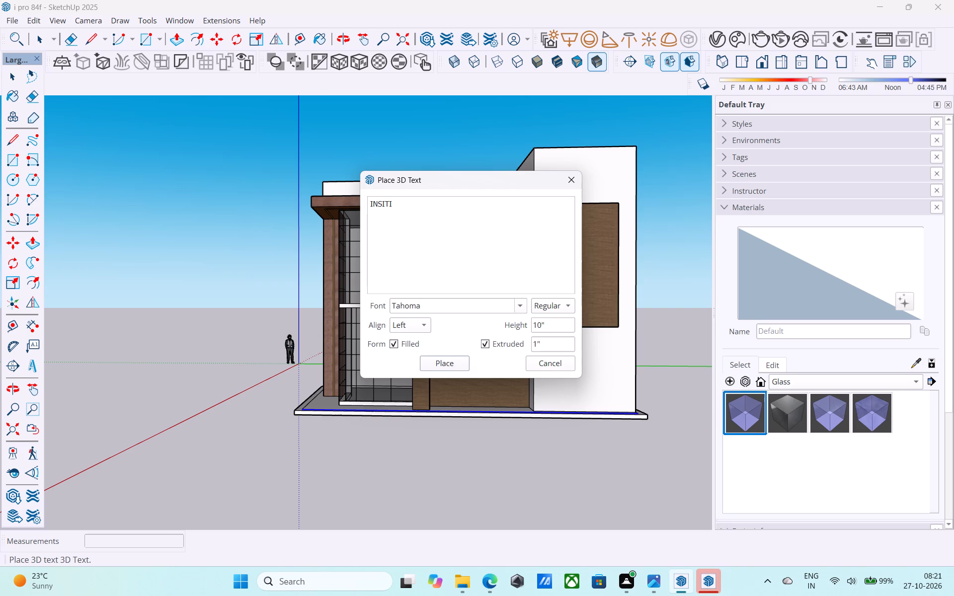
{"action": "type", "text": "TUTION"}
{"action": "key", "text": "Return"}
{"action": "key", "text": "space"}
{"action": "type", "text": "DE"}
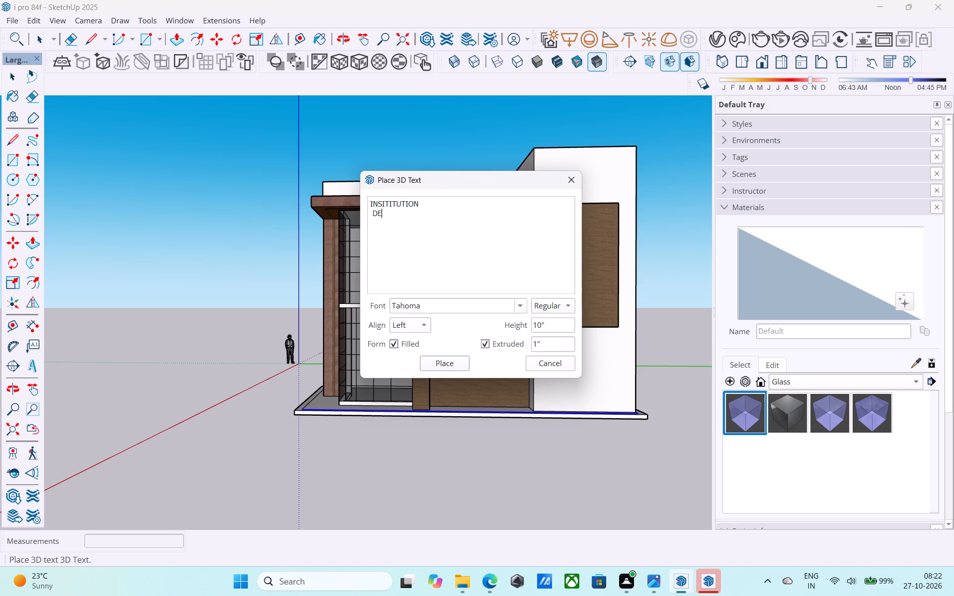
{"action": "key", "text": "space"}
{"action": "type", "text": "SA"}
{"action": "type", "text": "UDE"}
Indent the 3D text's second line, DE SAUDE, to two leading spaces beneath the first line.
{"action": "scroll", "coordinate": [368, 211], "scroll_direction": "up", "scroll_amount": 2}
{"action": "left_click", "coordinate": [373, 216]}
{"action": "scroll", "coordinate": [373, 216], "scroll_direction": "up", "scroll_amount": 3}
{"action": "key", "text": "space"}
{"action": "key", "text": "space"}
{"action": "key", "text": "space"}
{"action": "key", "text": "space"}
{"action": "key", "text": "space"}
{"action": "key", "text": "space"}
{"action": "key", "text": "BackSpace"}
{"action": "key", "text": "BackSpace"}
{"action": "key", "text": "BackSpace"}
{"action": "key", "text": "BackSpace"}
{"action": "key", "text": "BackSpace"}
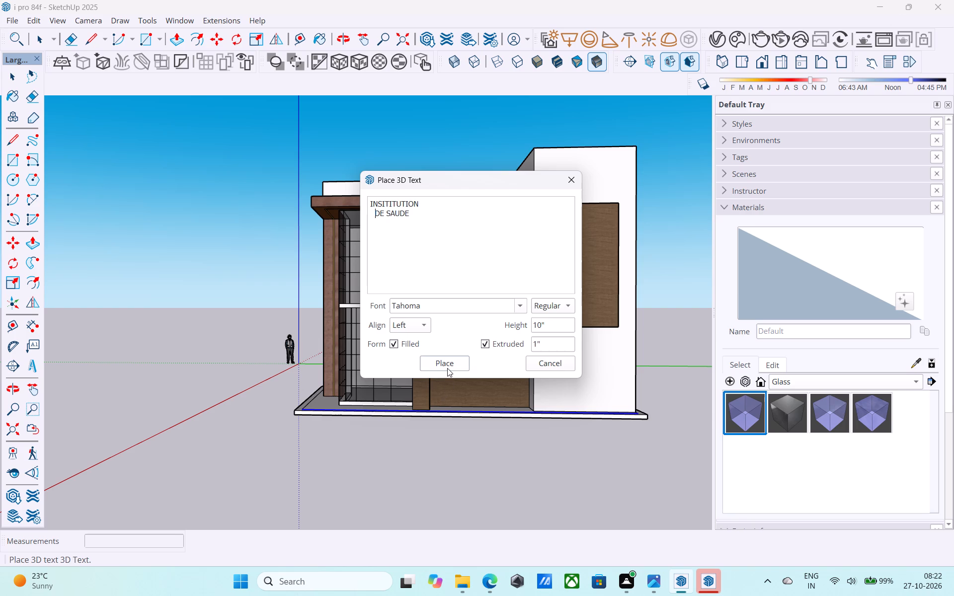
Place the 3D text on the upper part of the tower's wooden panel and deselect it.
{"action": "left_click", "coordinate": [447, 368]}
{"action": "scroll", "coordinate": [591, 246], "scroll_direction": "up", "scroll_amount": 7}
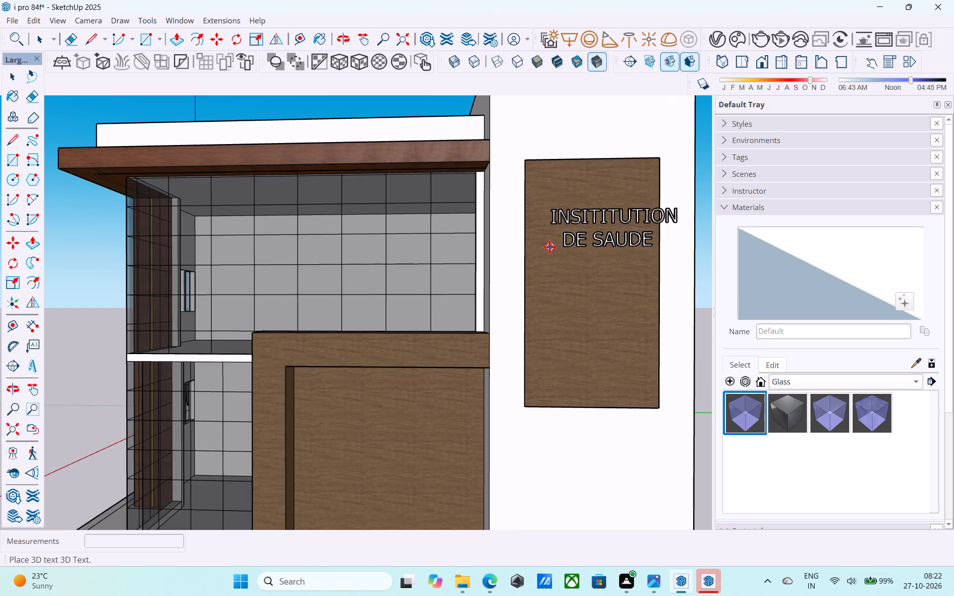
{"action": "left_click", "coordinate": [530, 248]}
{"action": "middle_click_drag", "start_coordinate": [590, 232], "coordinate": [620, 280]}
{"action": "scroll", "coordinate": [507, 298], "scroll_direction": "up", "scroll_amount": 1}
{"action": "scroll", "coordinate": [448, 298], "scroll_direction": "down", "scroll_amount": 3}
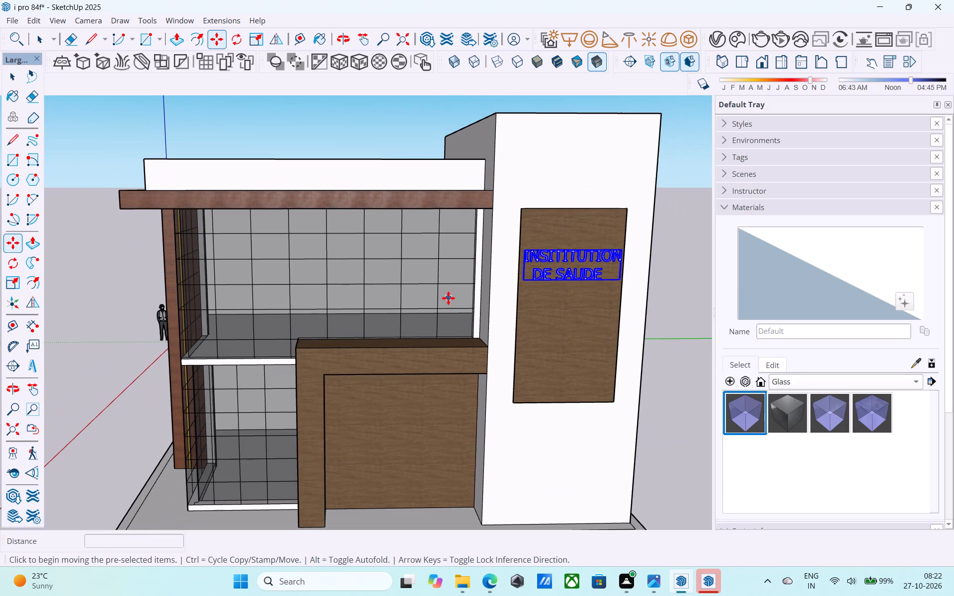
{"action": "middle_click_drag", "start_coordinate": [450, 297], "coordinate": [445, 271]}
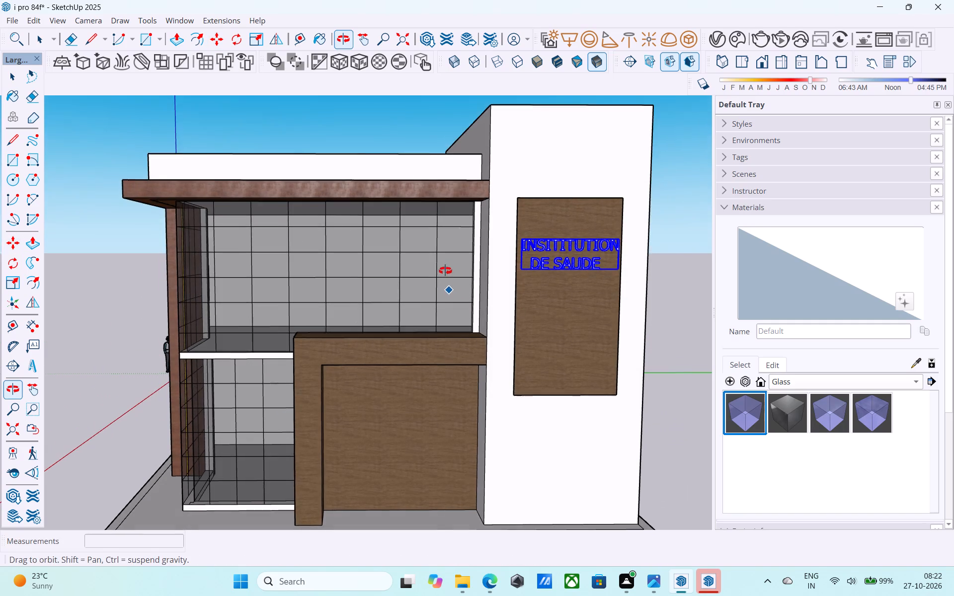
{"action": "middle_click_drag", "start_coordinate": [445, 271], "coordinate": [446, 270]}
{"action": "key", "text": "space"}
{"action": "scroll", "coordinate": [449, 270], "scroll_direction": "down", "scroll_amount": 10}
{"action": "left_click", "coordinate": [568, 281]}
Examine the whole building with its new sign from distant, low and raised corner angles.
{"action": "middle_click_drag", "start_coordinate": [377, 286], "coordinate": [429, 282]}
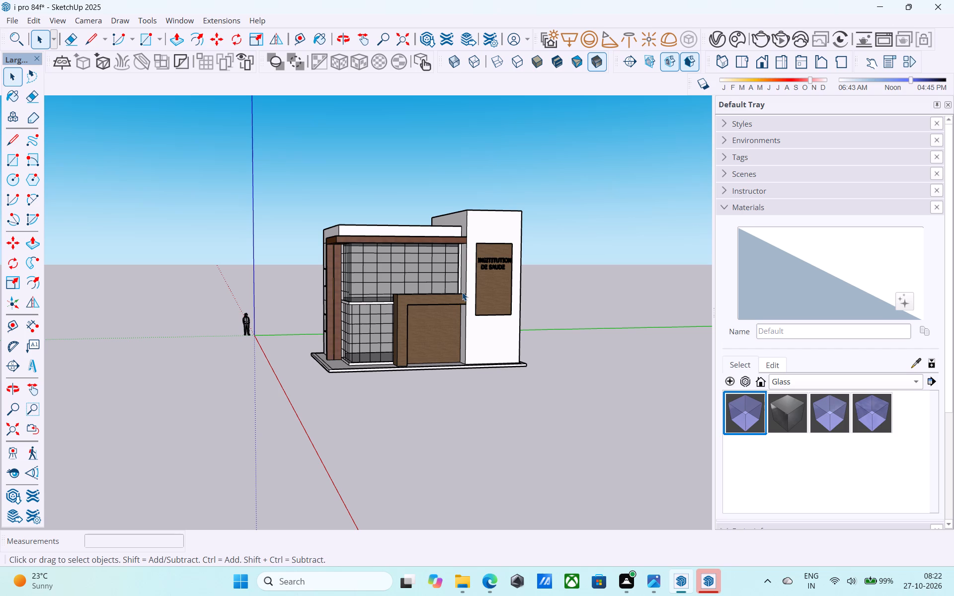
{"action": "scroll", "coordinate": [456, 292], "scroll_direction": "down", "scroll_amount": 5}
{"action": "middle_click_drag", "start_coordinate": [448, 300], "coordinate": [550, 325]}
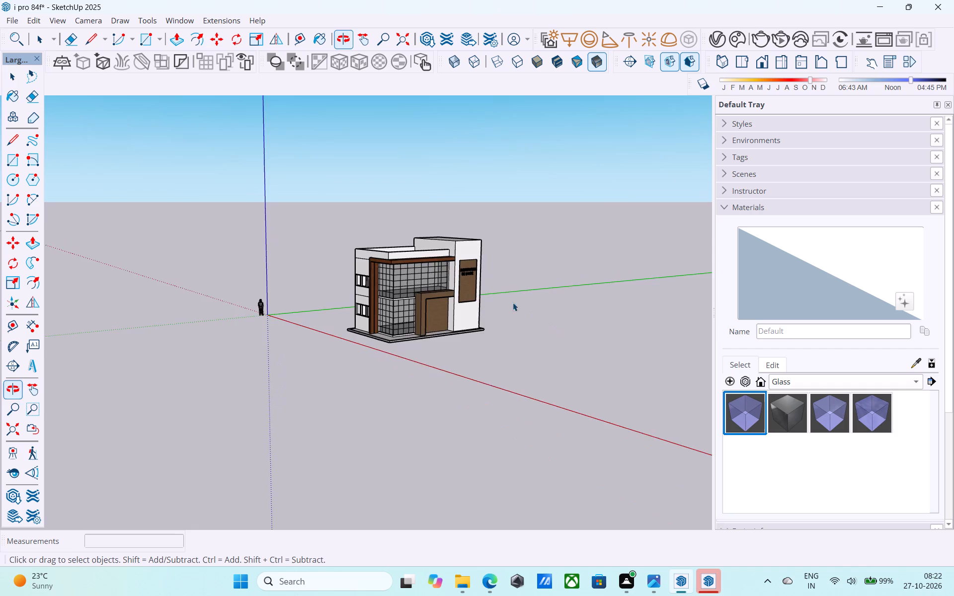
{"action": "scroll", "coordinate": [451, 283], "scroll_direction": "up", "scroll_amount": 4}
{"action": "middle_click_drag", "start_coordinate": [440, 278], "coordinate": [492, 281]}
{"action": "scroll", "coordinate": [439, 307], "scroll_direction": "up", "scroll_amount": 4}
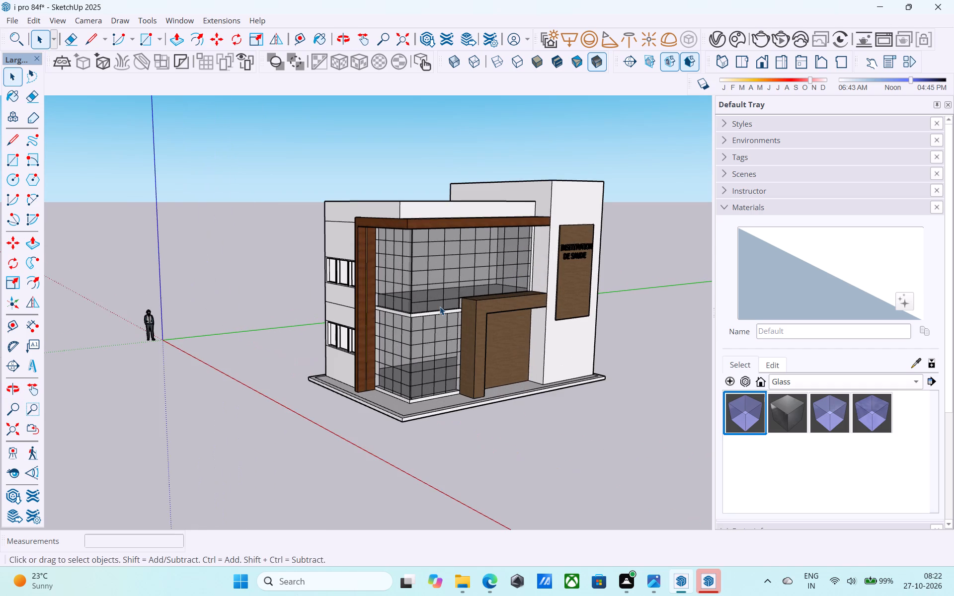
{"action": "middle_click_drag", "start_coordinate": [440, 306], "coordinate": [370, 243]}
{"action": "scroll", "coordinate": [370, 243], "scroll_direction": "up", "scroll_amount": 1}
{"action": "middle_click_drag", "start_coordinate": [432, 246], "coordinate": [576, 227]}
{"action": "scroll", "coordinate": [576, 227], "scroll_direction": "up", "scroll_amount": 1}
{"action": "scroll", "coordinate": [534, 269], "scroll_direction": "down", "scroll_amount": 3}
{"action": "middle_click_drag", "start_coordinate": [529, 271], "coordinate": [492, 256]}
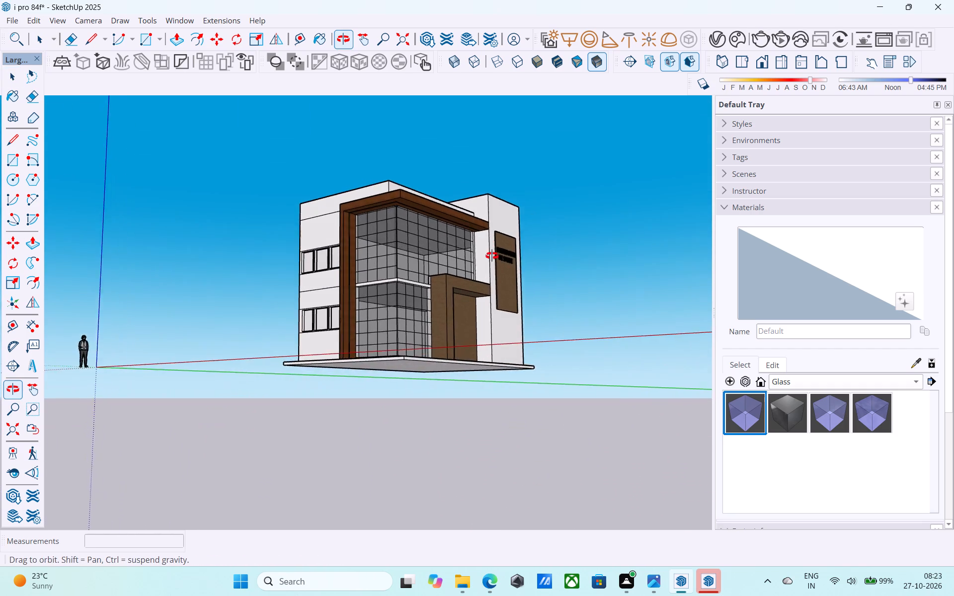
{"action": "middle_click_drag", "start_coordinate": [492, 256], "coordinate": [473, 274]}
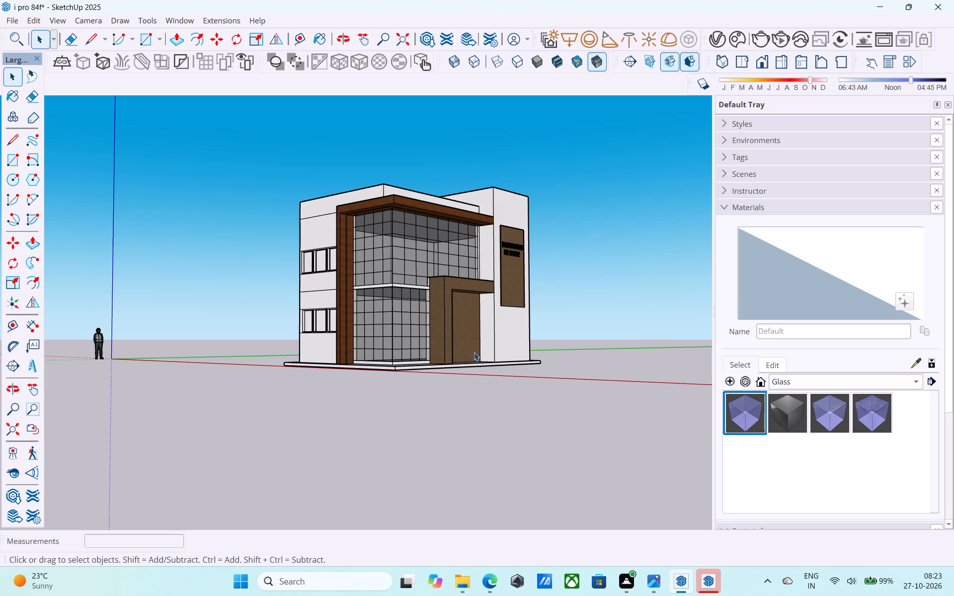
{"action": "scroll", "coordinate": [475, 352], "scroll_direction": "up", "scroll_amount": 1}
{"action": "scroll", "coordinate": [471, 351], "scroll_direction": "down", "scroll_amount": 3}
{"action": "middle_click_drag", "start_coordinate": [471, 351], "coordinate": [391, 434]}
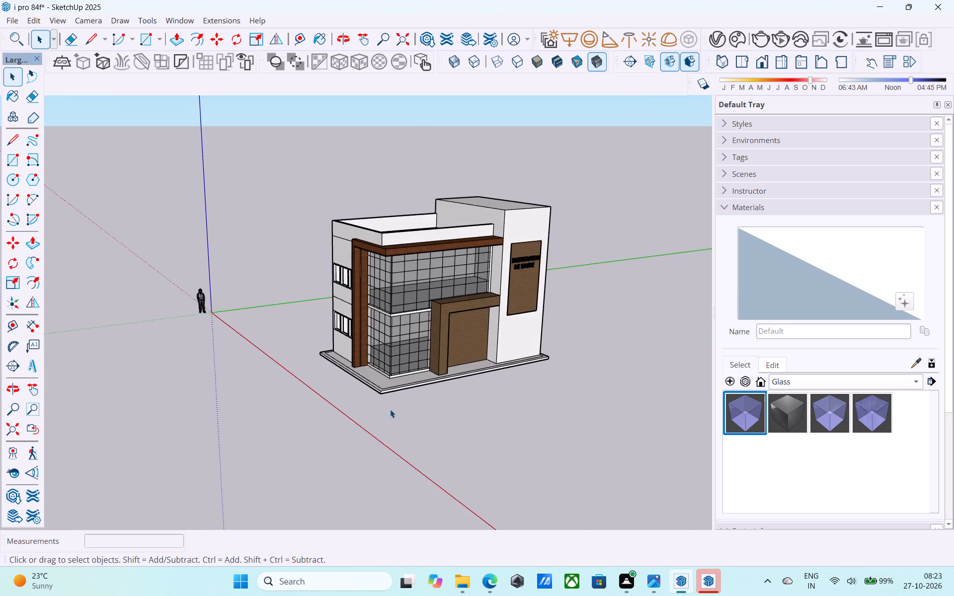
{"action": "scroll", "coordinate": [389, 404], "scroll_direction": "up", "scroll_amount": 4}
{"action": "scroll", "coordinate": [389, 404], "scroll_direction": "down", "scroll_amount": 5}
{"action": "middle_click_drag", "start_coordinate": [388, 402], "coordinate": [373, 374]}
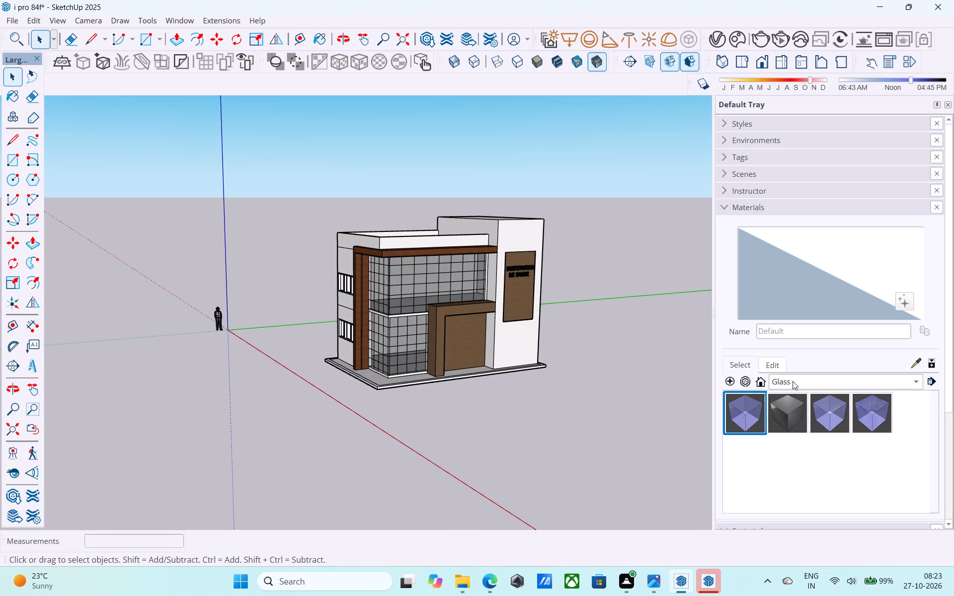
Paint the tower's front and side faces with the Plaster_04_1K material from the Plaster collection.
{"action": "left_click", "coordinate": [793, 381]}
{"action": "left_click", "coordinate": [808, 420]}
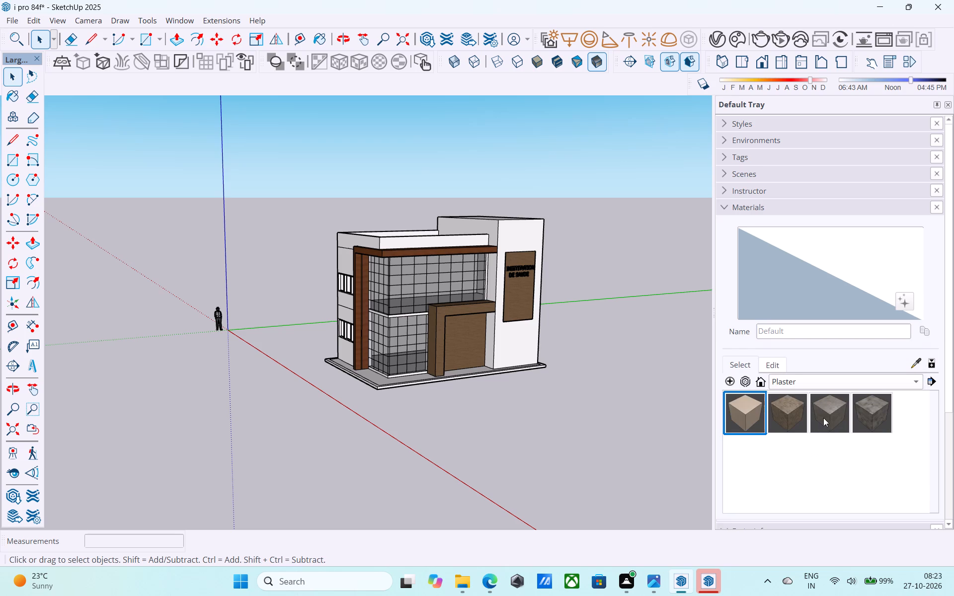
{"action": "left_click", "coordinate": [830, 415]}
{"action": "scroll", "coordinate": [483, 268], "scroll_direction": "up", "scroll_amount": 2}
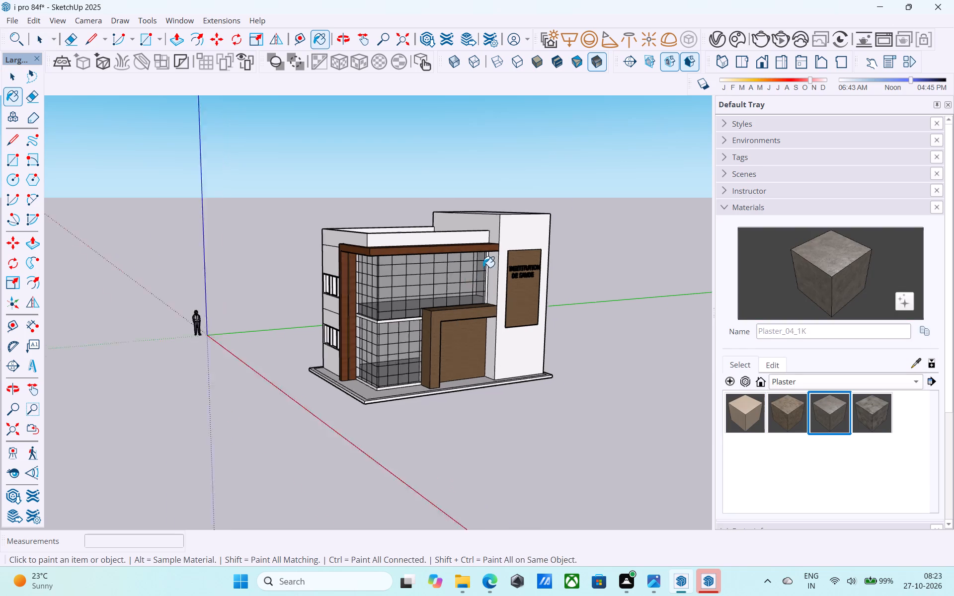
{"action": "scroll", "coordinate": [483, 267], "scroll_direction": "up", "scroll_amount": 9}
{"action": "left_click", "coordinate": [503, 260]}
{"action": "left_click", "coordinate": [516, 192]}
{"action": "scroll", "coordinate": [548, 259], "scroll_direction": "down", "scroll_amount": 3}
{"action": "scroll", "coordinate": [547, 258], "scroll_direction": "up", "scroll_amount": 1}
{"action": "scroll", "coordinate": [547, 256], "scroll_direction": "down", "scroll_amount": 2}
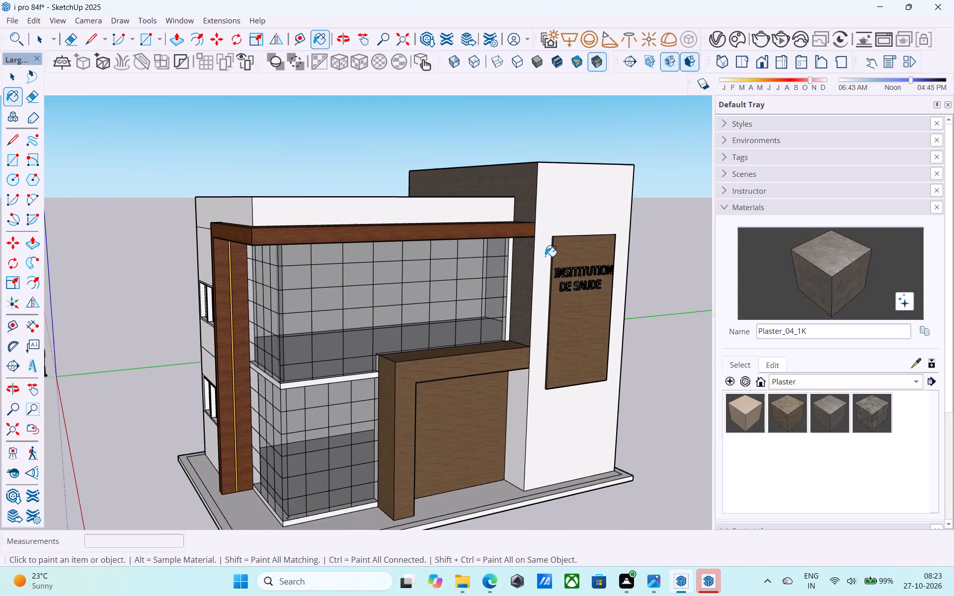
{"action": "left_click", "coordinate": [562, 212]}
{"action": "left_click", "coordinate": [525, 397]}
Edit the Plaster_04_1K material's colour to a lighter, slightly greenish grey.
{"action": "scroll", "coordinate": [512, 339], "scroll_direction": "up", "scroll_amount": 5}
{"action": "middle_click_drag", "start_coordinate": [512, 336], "coordinate": [609, 285]}
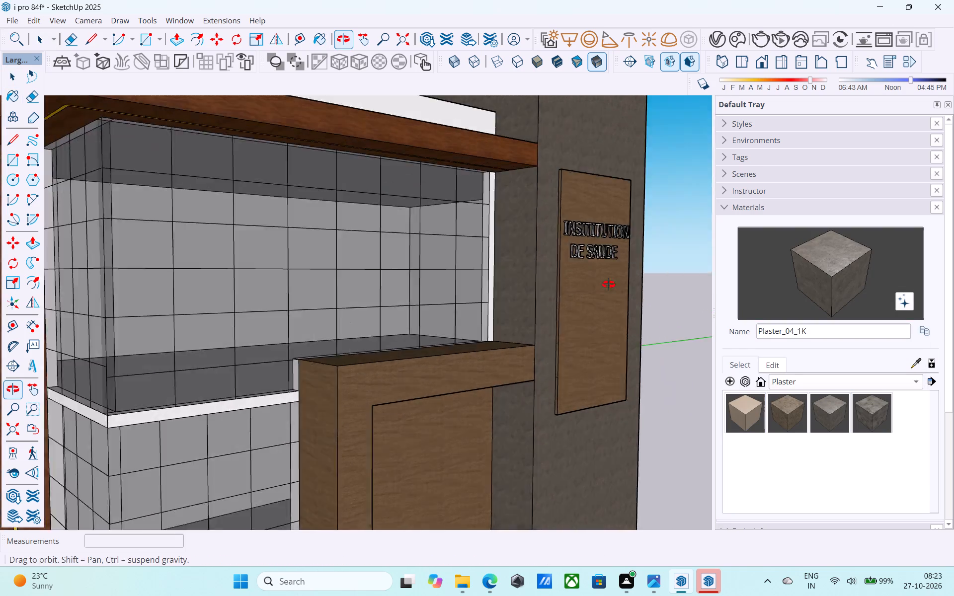
{"action": "middle_click_drag", "start_coordinate": [609, 285], "coordinate": [470, 280]}
{"action": "scroll", "coordinate": [473, 300], "scroll_direction": "down", "scroll_amount": 8}
{"action": "middle_click_drag", "start_coordinate": [530, 310], "coordinate": [600, 398]}
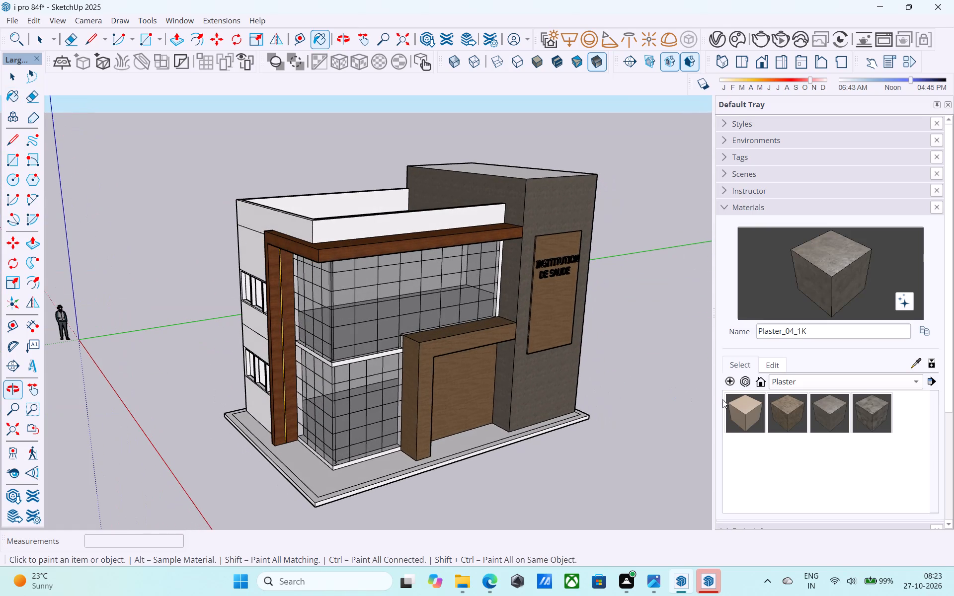
{"action": "left_click", "coordinate": [773, 367]}
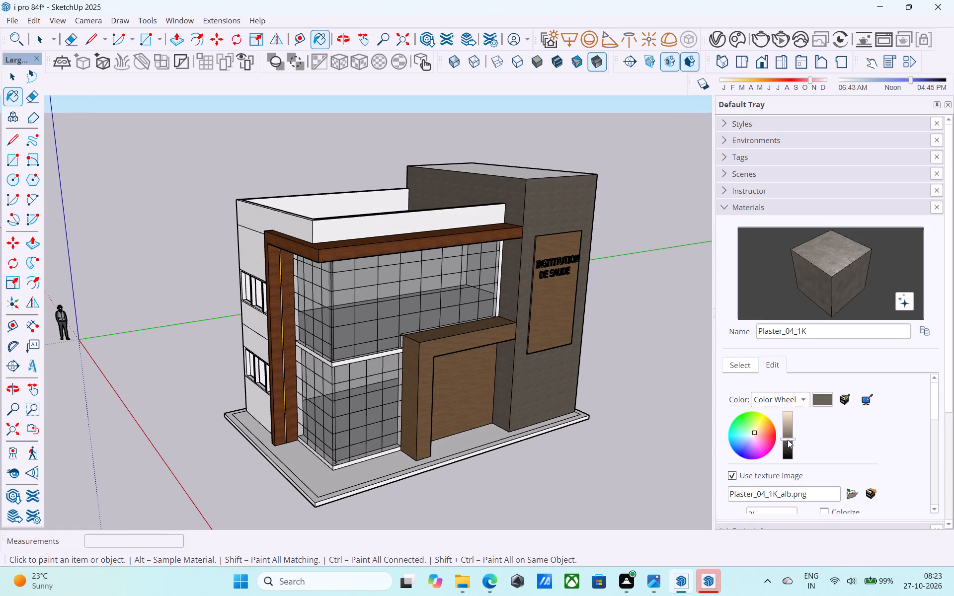
{"action": "left_click", "coordinate": [753, 433]}
{"action": "left_click_drag", "start_coordinate": [784, 437], "coordinate": [785, 431]}
Examine the recoloured tower and the entrance facade from close, frontal and low corner angles.
{"action": "middle_click_drag", "start_coordinate": [666, 409], "coordinate": [660, 400]}
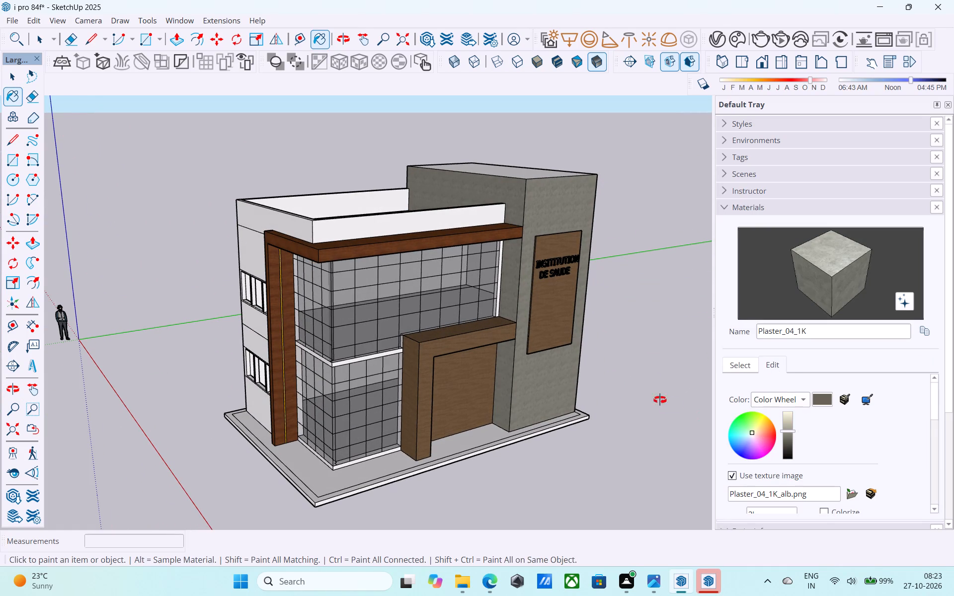
{"action": "middle_click_drag", "start_coordinate": [660, 400], "coordinate": [540, 302]}
{"action": "scroll", "coordinate": [525, 311], "scroll_direction": "up", "scroll_amount": 3}
{"action": "scroll", "coordinate": [525, 311], "scroll_direction": "down", "scroll_amount": 4}
{"action": "middle_click_drag", "start_coordinate": [525, 311], "coordinate": [585, 378]}
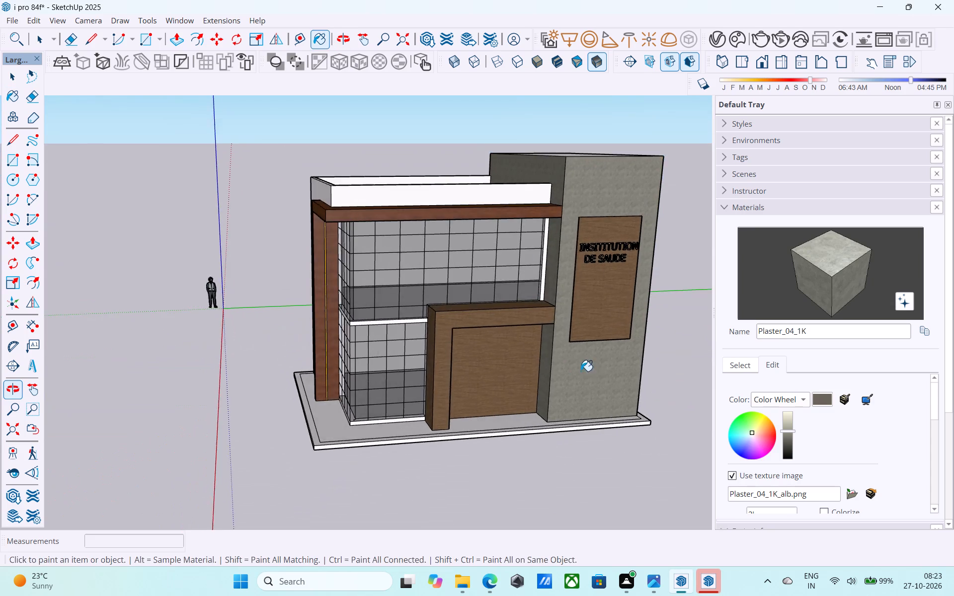
{"action": "scroll", "coordinate": [571, 364], "scroll_direction": "up", "scroll_amount": 5}
{"action": "middle_click_drag", "start_coordinate": [568, 358], "coordinate": [597, 342], "text": "shift"}
{"action": "middle_click_drag", "start_coordinate": [578, 354], "coordinate": [585, 300]}
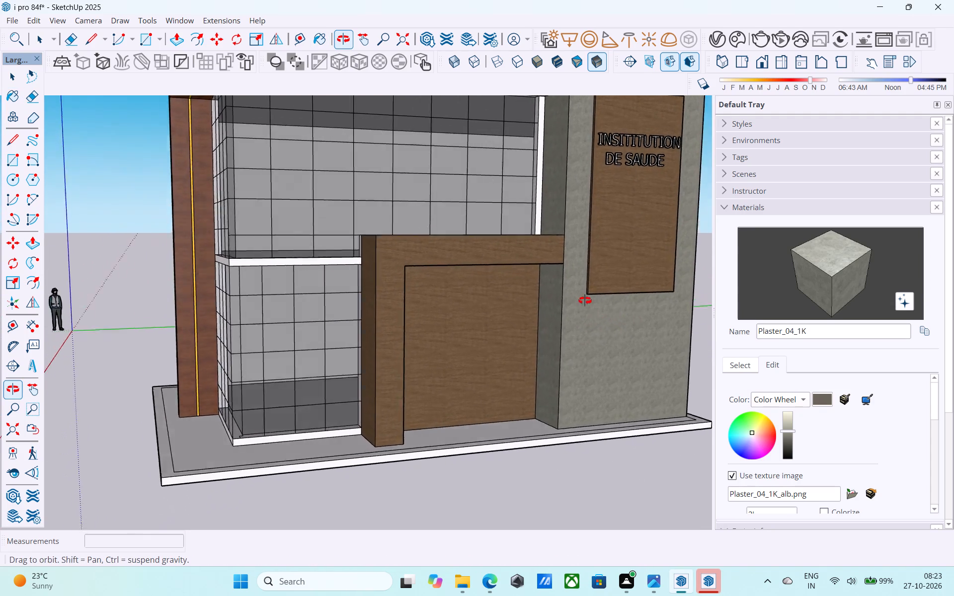
{"action": "middle_click_drag", "start_coordinate": [585, 300], "coordinate": [545, 297]}
{"action": "scroll", "coordinate": [542, 299], "scroll_direction": "down", "scroll_amount": 2}
{"action": "middle_click_drag", "start_coordinate": [542, 299], "coordinate": [698, 280], "text": "shift"}
{"action": "middle_click_drag", "start_coordinate": [465, 368], "coordinate": [532, 333]}
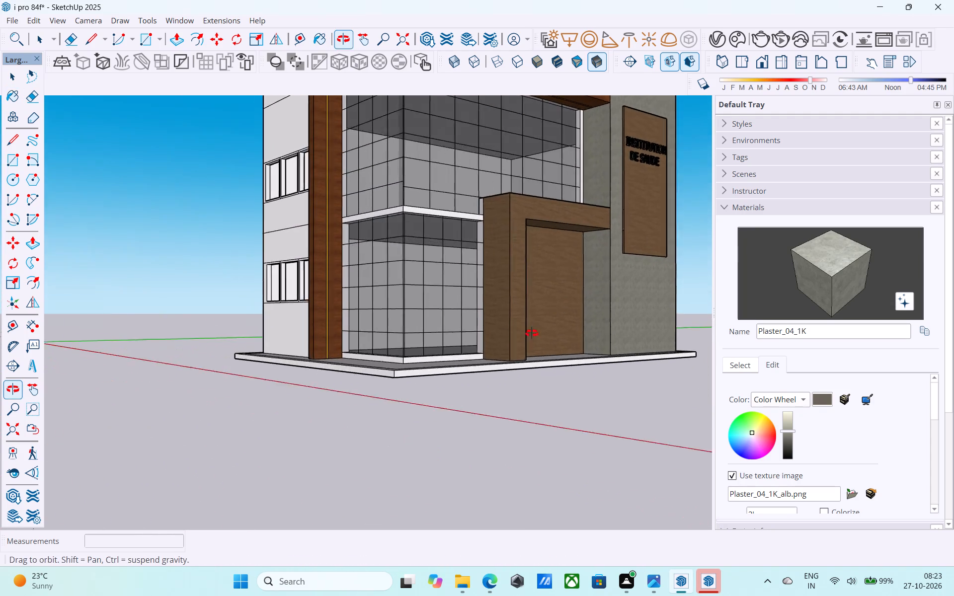
{"action": "middle_click_drag", "start_coordinate": [532, 333], "coordinate": [525, 370]}
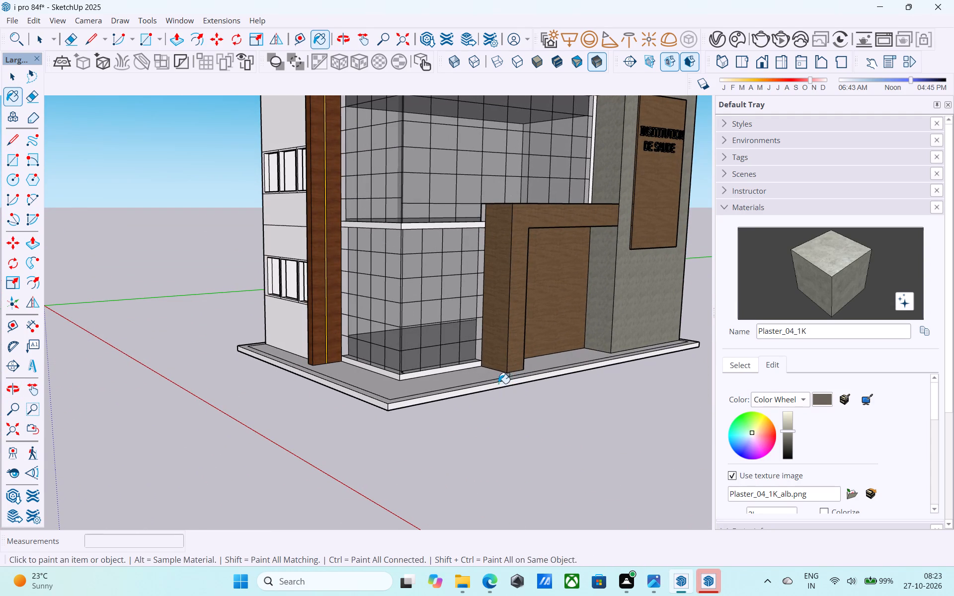
Push/Pull the side face of the low base strip under the ground-floor corner glazing outward, entering a distance of 2'.
{"action": "middle_click_drag", "start_coordinate": [453, 406], "coordinate": [447, 477]}
{"action": "scroll", "coordinate": [375, 388], "scroll_direction": "up", "scroll_amount": 4}
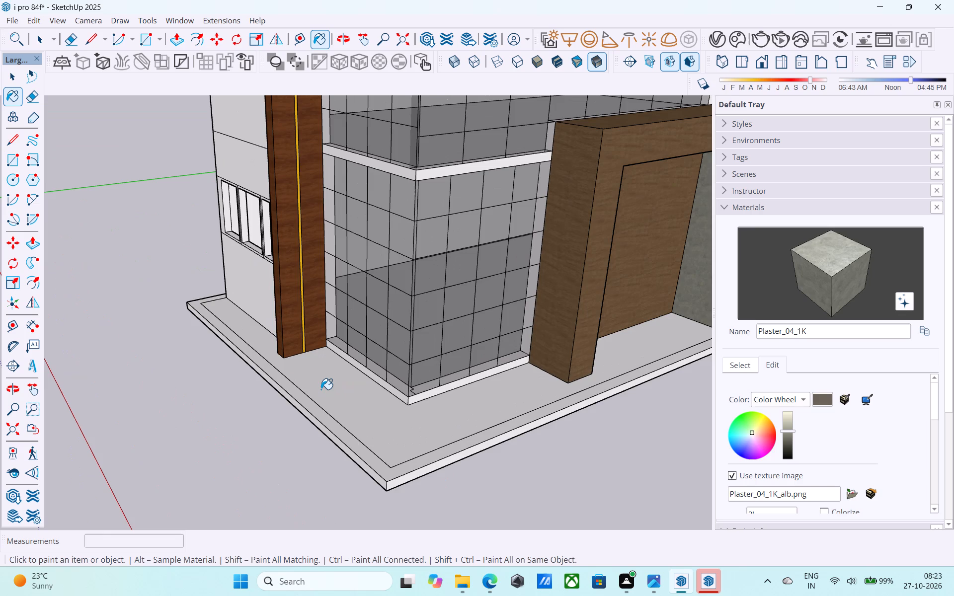
{"action": "scroll", "coordinate": [313, 377], "scroll_direction": "up", "scroll_amount": 3}
{"action": "middle_click_drag", "start_coordinate": [318, 361], "coordinate": [313, 373]}
{"action": "scroll", "coordinate": [338, 364], "scroll_direction": "up", "scroll_amount": 4}
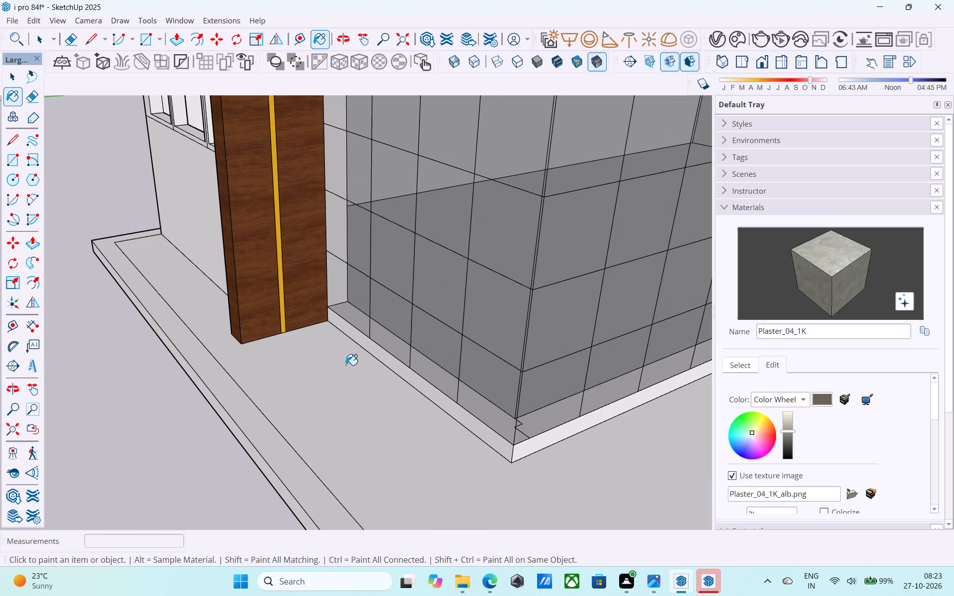
{"action": "key", "text": "space"}
{"action": "left_click", "coordinate": [404, 376]}
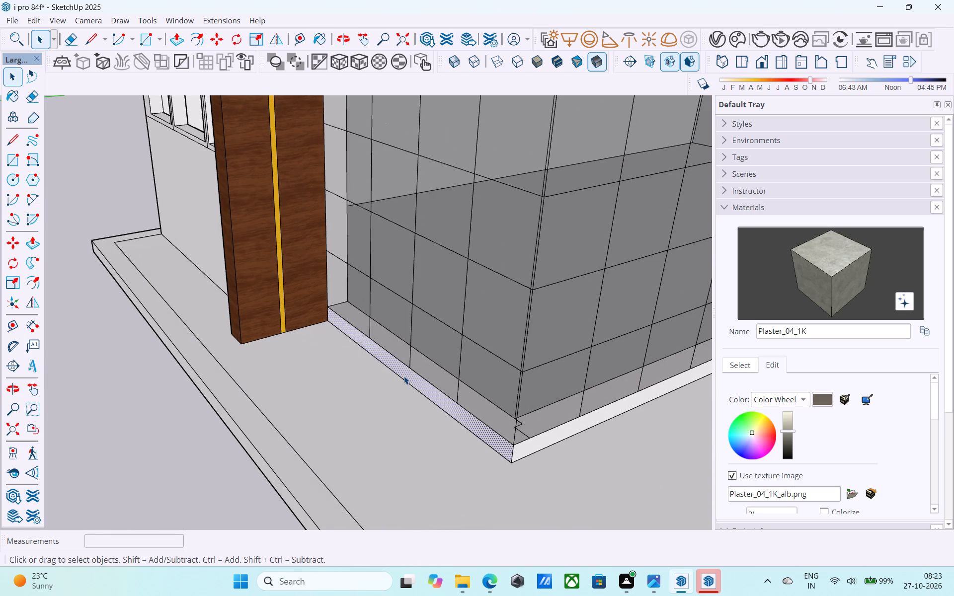
{"action": "key", "text": "p"}
{"action": "left_click", "coordinate": [404, 376]}
{"action": "key", "text": "2"}
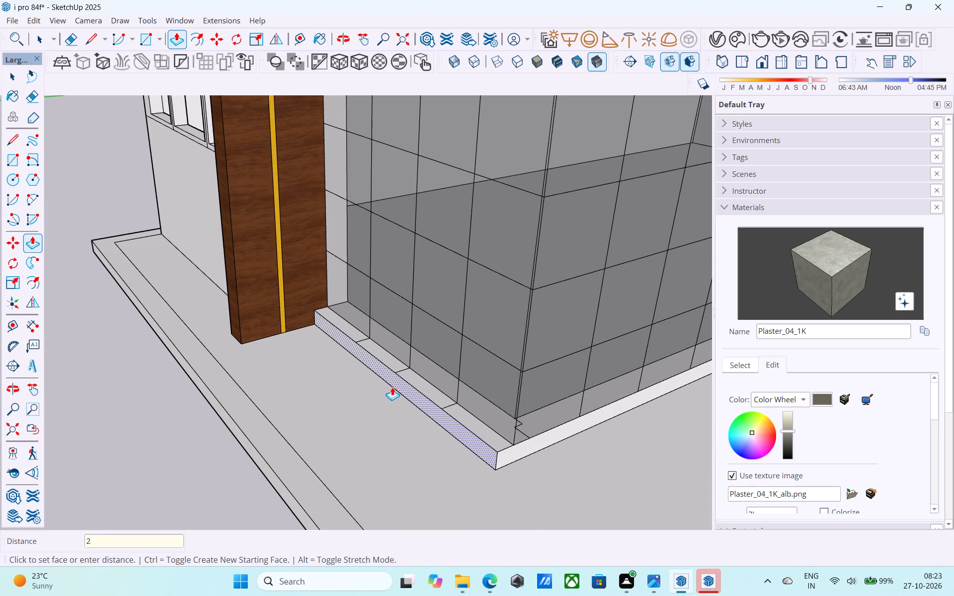
{"action": "key", "text": "apostrophe"}
{"action": "key", "text": "Return"}
{"action": "key", "text": "space"}
Pull the front face of the base strip under the corner glazing outward by the same distance as the side.
{"action": "scroll", "coordinate": [419, 402], "scroll_direction": "down", "scroll_amount": 7}
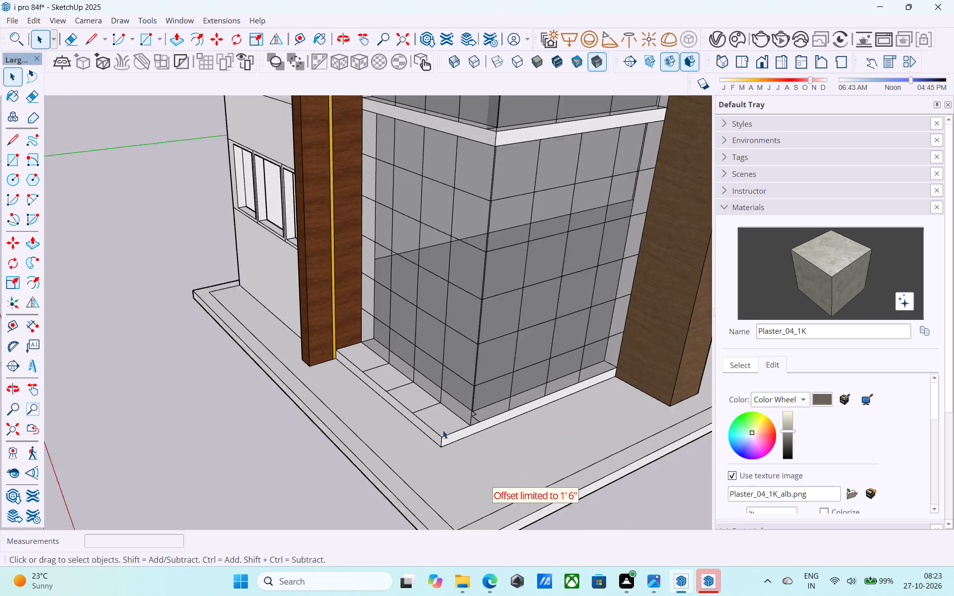
{"action": "left_click", "coordinate": [457, 429]}
{"action": "scroll", "coordinate": [457, 429], "scroll_direction": "up", "scroll_amount": 4}
{"action": "left_click", "coordinate": [460, 429]}
{"action": "key", "text": "p"}
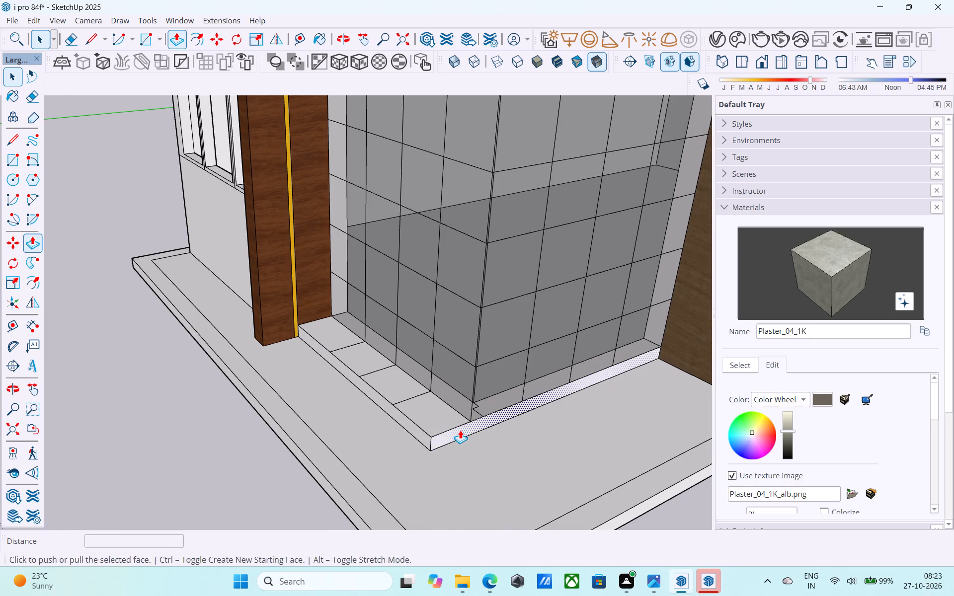
{"action": "double_click", "coordinate": [460, 430]}
Erase the dividing lines across the top of the widened base ledge on both sides of the corner.
{"action": "key", "text": "e"}
{"action": "left_click_drag", "start_coordinate": [337, 346], "coordinate": [368, 374]}
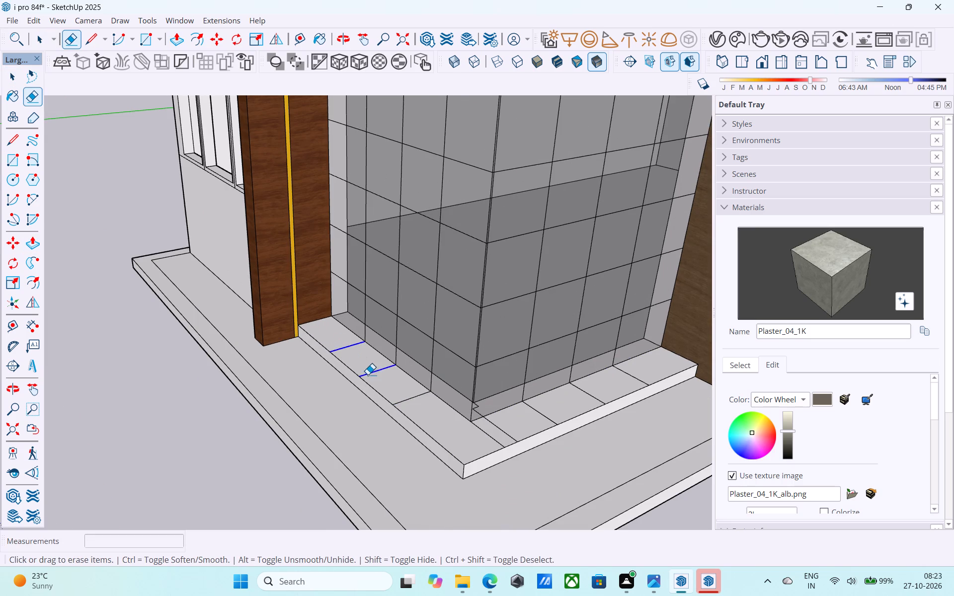
{"action": "left_click_drag", "start_coordinate": [368, 374], "coordinate": [404, 408]}
{"action": "left_click_drag", "start_coordinate": [472, 432], "coordinate": [645, 374]}
Raise the top face of the L-shaped ledge around the corner glazing by 2'.
{"action": "scroll", "coordinate": [640, 377], "scroll_direction": "down", "scroll_amount": 7}
{"action": "key", "text": "space"}
{"action": "scroll", "coordinate": [561, 415], "scroll_direction": "up", "scroll_amount": 7}
{"action": "left_click", "coordinate": [557, 411]}
{"action": "key", "text": "p"}
{"action": "left_click", "coordinate": [556, 411]}
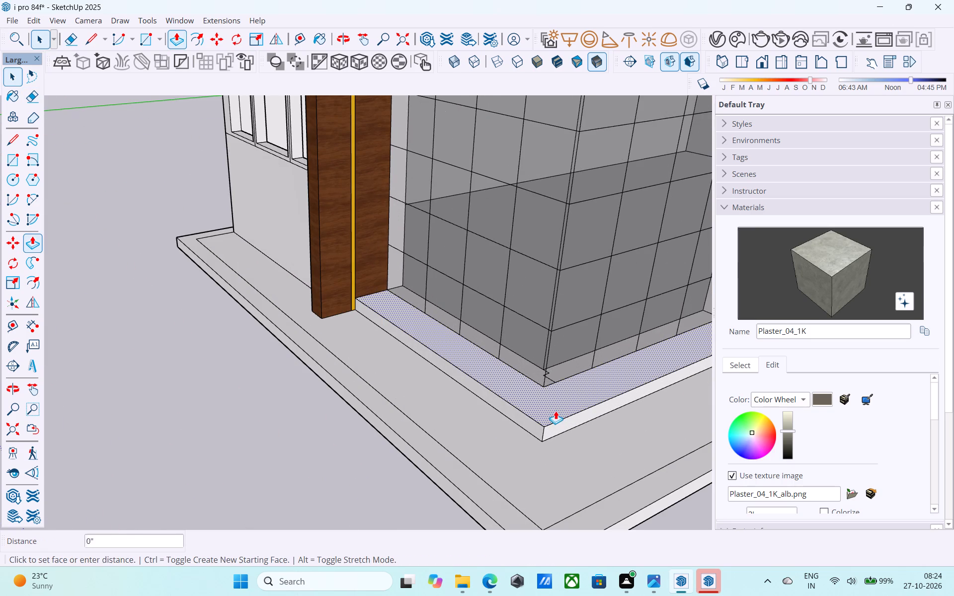
{"action": "scroll", "coordinate": [559, 378], "scroll_direction": "down", "scroll_amount": 5}
{"action": "middle_click_drag", "start_coordinate": [559, 378], "coordinate": [564, 354]}
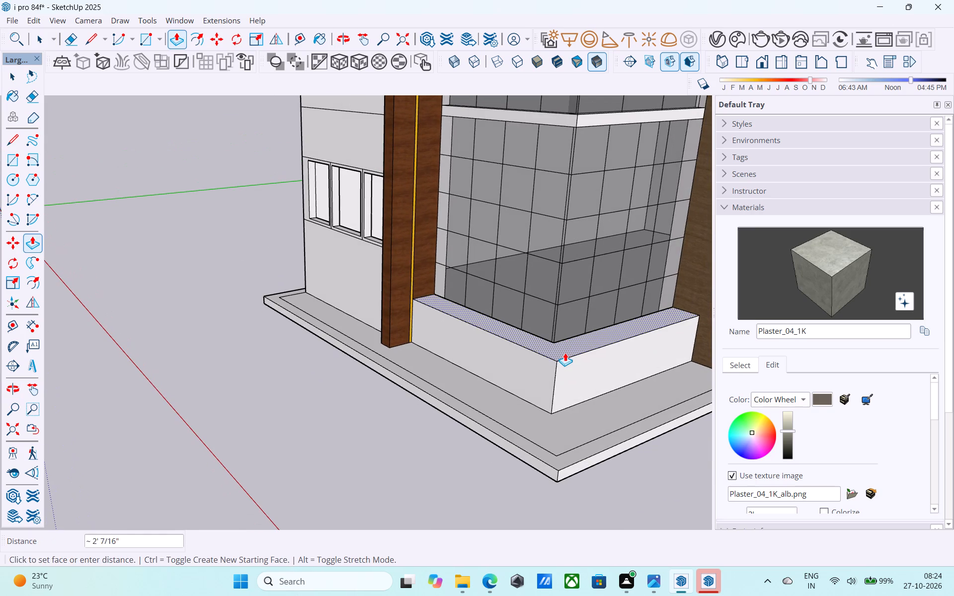
{"action": "type", "text": "2'"}
{"action": "key", "text": "Return"}
{"action": "key", "text": "space"}
Copy the raised ledge's two outer top edges about 2" downward to mark a thin band around its faces.
{"action": "scroll", "coordinate": [568, 345], "scroll_direction": "down", "scroll_amount": 5}
{"action": "middle_click_drag", "start_coordinate": [568, 345], "coordinate": [568, 344]}
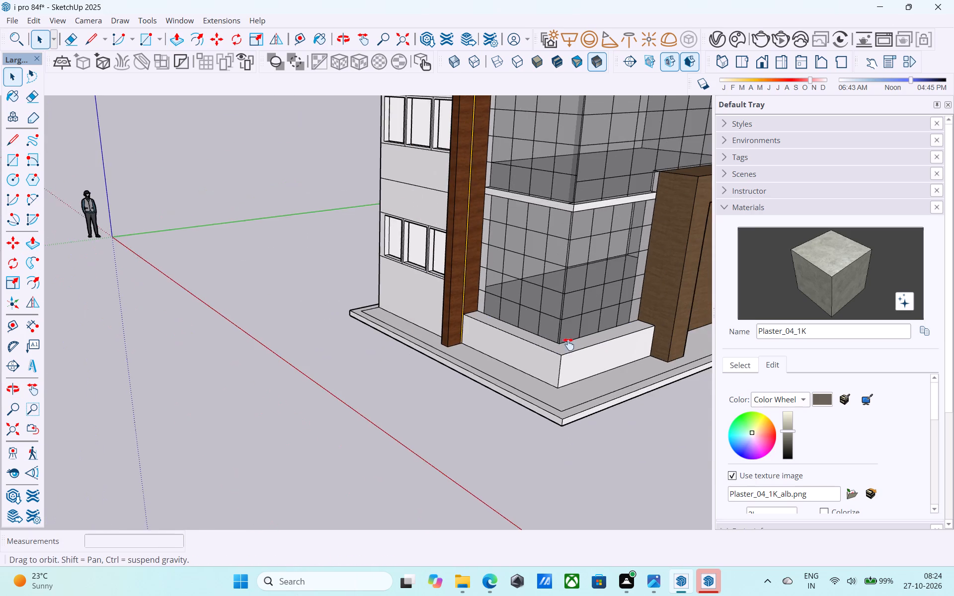
{"action": "middle_click_drag", "start_coordinate": [568, 344], "coordinate": [533, 341]}
{"action": "scroll", "coordinate": [540, 390], "scroll_direction": "up", "scroll_amount": 9}
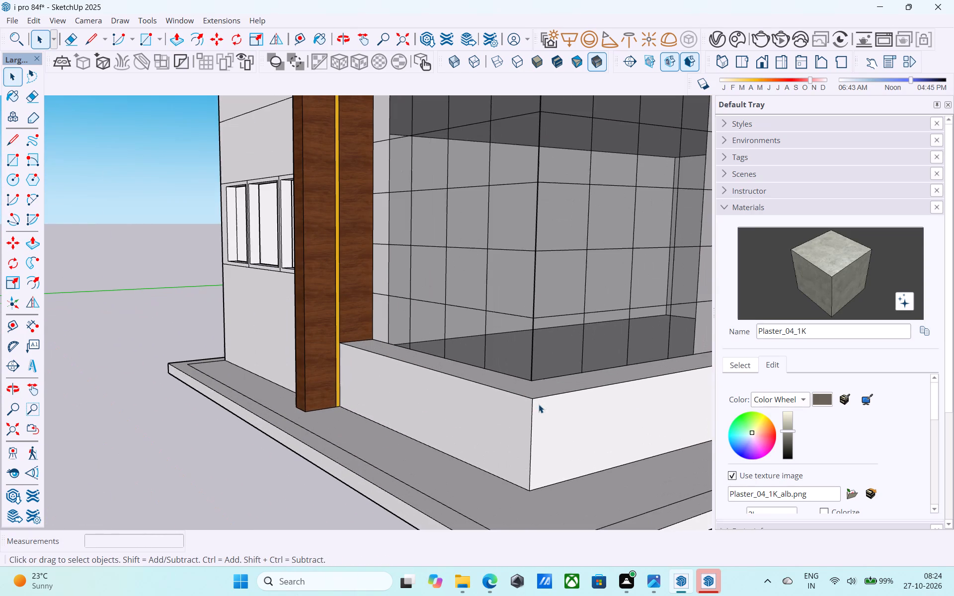
{"action": "left_click", "coordinate": [544, 397]}
{"action": "scroll", "coordinate": [534, 397], "scroll_direction": "up", "scroll_amount": 4}
{"action": "left_click", "coordinate": [524, 396], "text": "shift"}
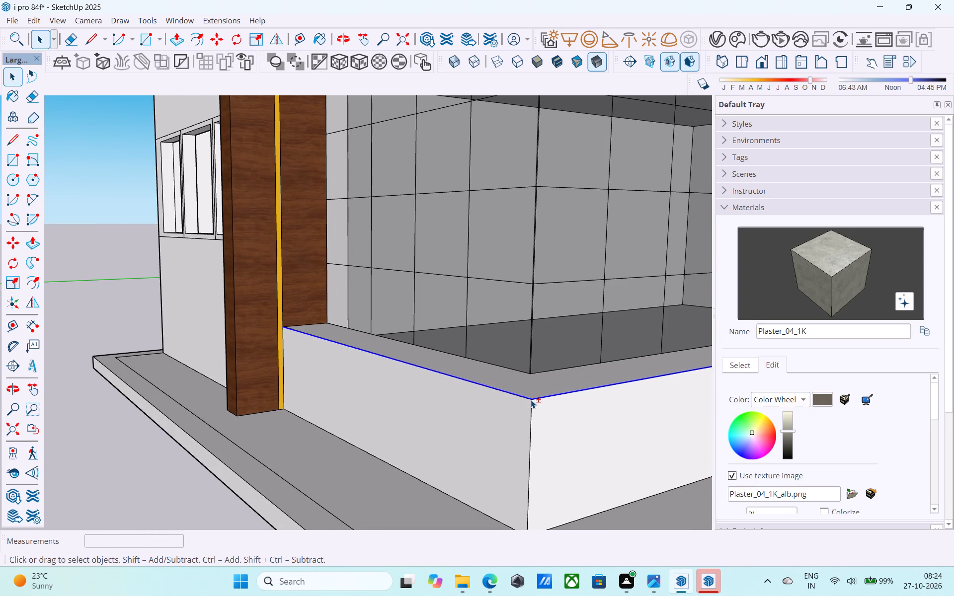
{"action": "key", "text": "m"}
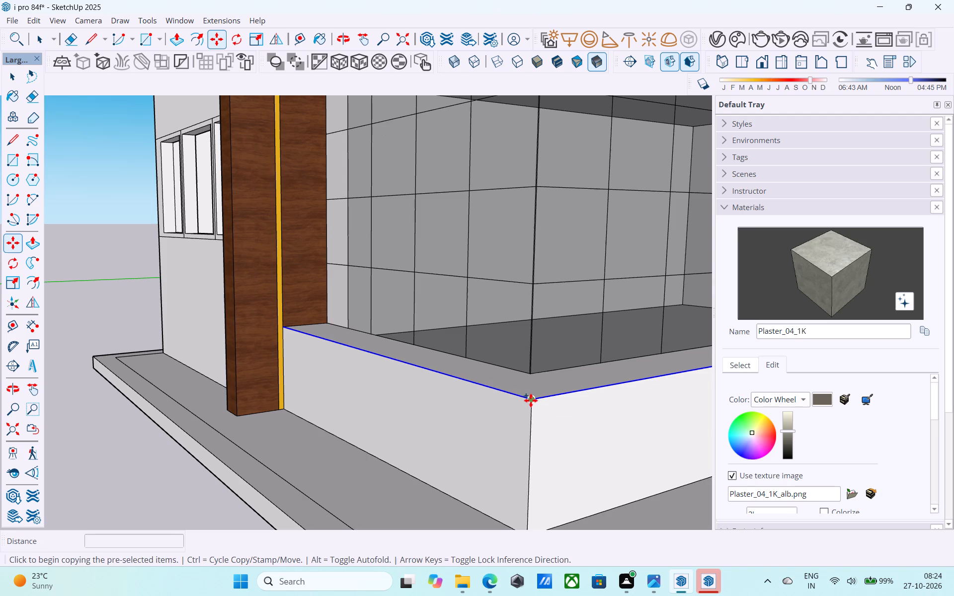
{"action": "left_click", "coordinate": [531, 400]}
{"action": "left_click", "coordinate": [531, 409]}
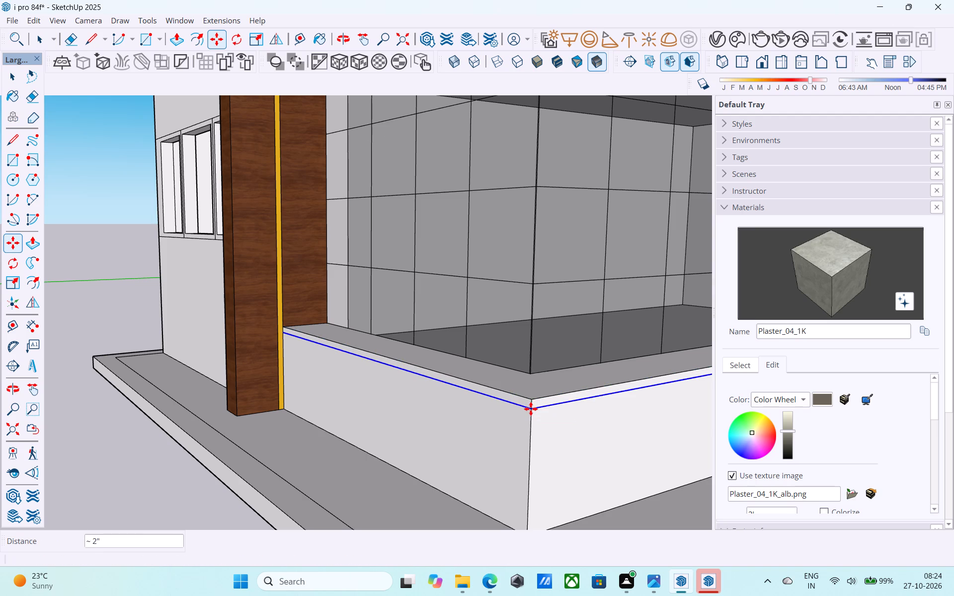
Pull the thin top band outward 2" on the ledge's side and front faces to form a projecting coping.
{"action": "key", "text": "space"}
{"action": "scroll", "coordinate": [530, 409], "scroll_direction": "up", "scroll_amount": 3}
{"action": "left_click", "coordinate": [524, 404]}
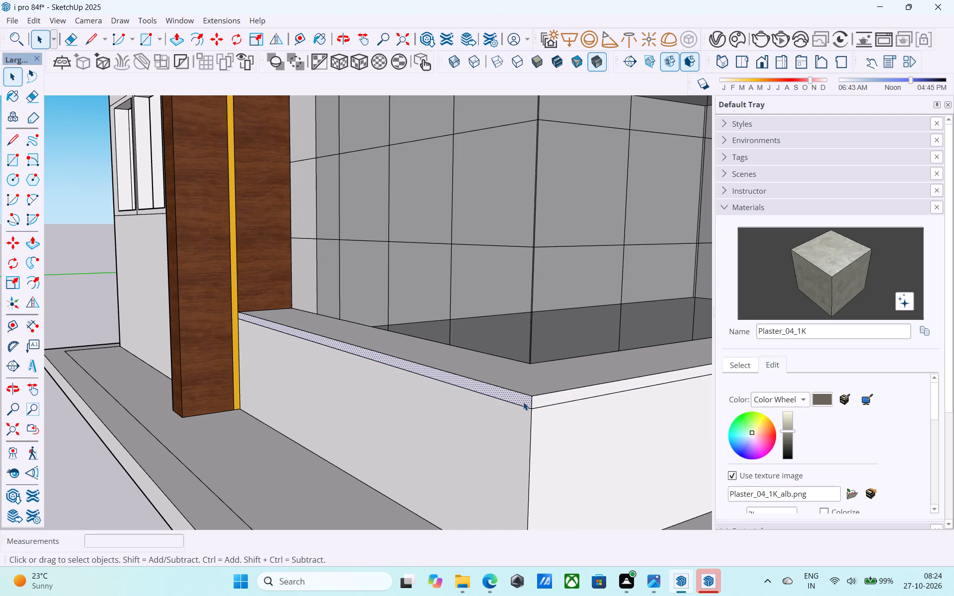
{"action": "key", "text": "p"}
{"action": "left_click", "coordinate": [524, 399]}
{"action": "type", "text": "2\""}
{"action": "key", "text": "Return"}
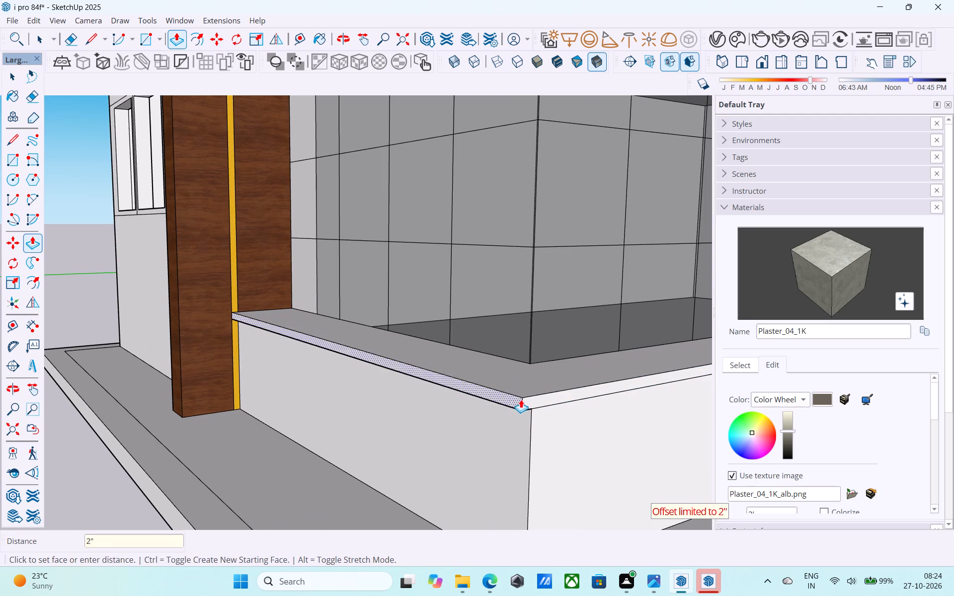
{"action": "left_click", "coordinate": [539, 395]}
{"action": "key", "text": "space"}
{"action": "left_click", "coordinate": [545, 398]}
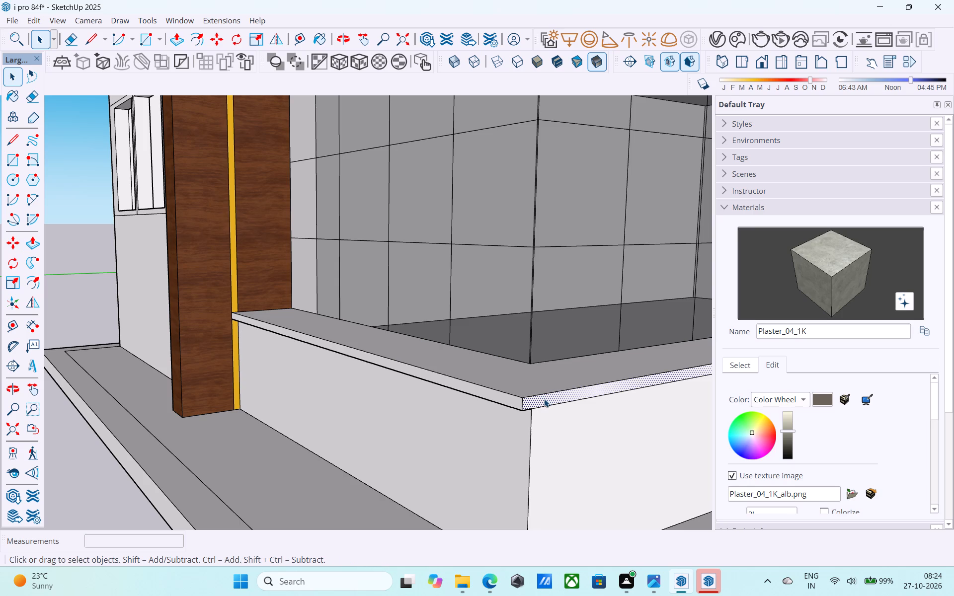
{"action": "key", "text": "p"}
{"action": "double_click", "coordinate": [544, 399]}
{"action": "key", "text": "space"}
Examine the raised ledge and its coping from low and high angles together with the whole building.
{"action": "scroll", "coordinate": [544, 399], "scroll_direction": "down", "scroll_amount": 18}
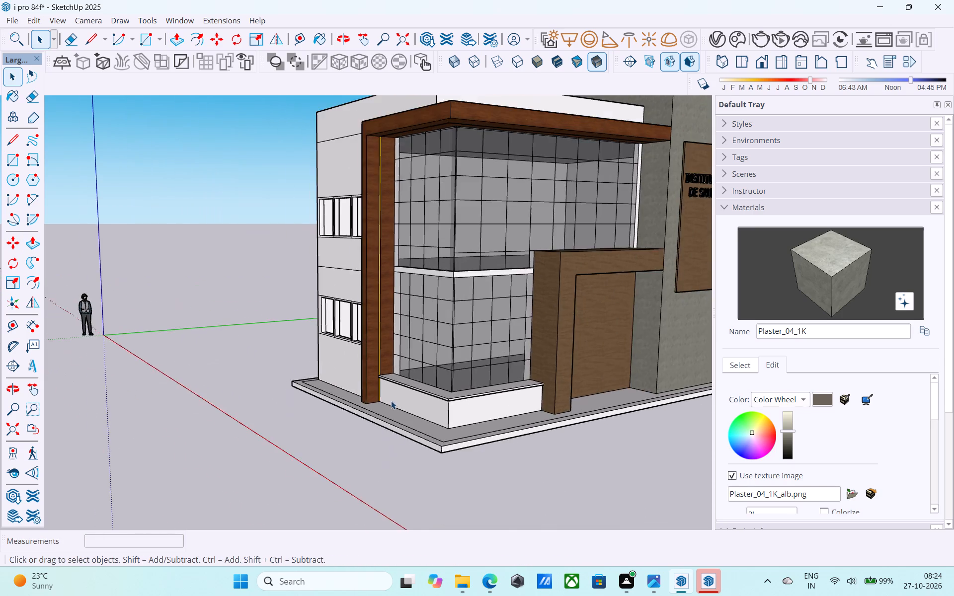
{"action": "middle_click_drag", "start_coordinate": [453, 412], "coordinate": [470, 275]}
{"action": "middle_click_drag", "start_coordinate": [458, 361], "coordinate": [457, 315]}
{"action": "scroll", "coordinate": [457, 315], "scroll_direction": "up", "scroll_amount": 10}
{"action": "middle_click_drag", "start_coordinate": [459, 319], "coordinate": [450, 468]}
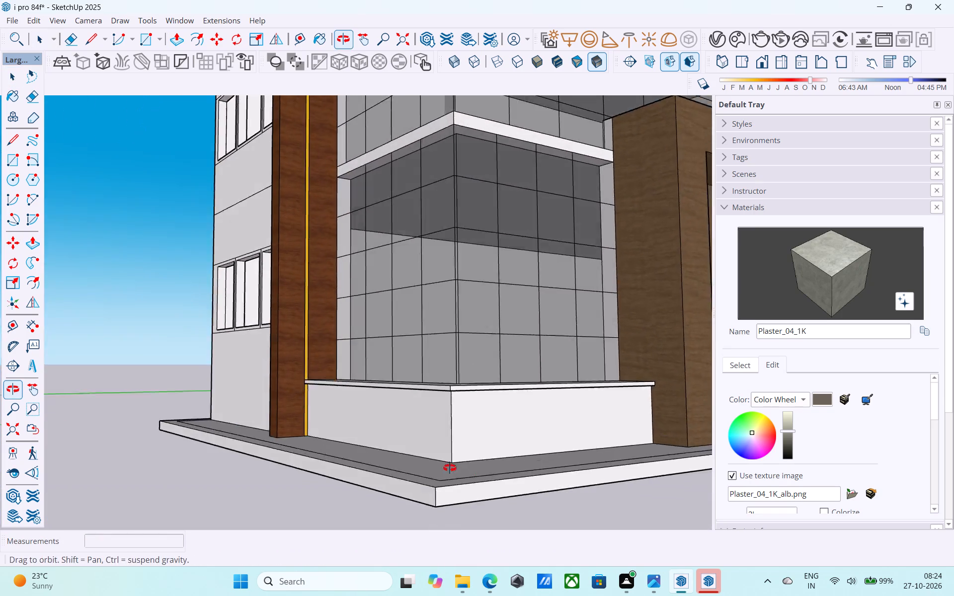
{"action": "middle_click_drag", "start_coordinate": [450, 468], "coordinate": [451, 471]}
{"action": "scroll", "coordinate": [441, 396], "scroll_direction": "down", "scroll_amount": 6}
{"action": "middle_click_drag", "start_coordinate": [424, 395], "coordinate": [362, 466]}
{"action": "scroll", "coordinate": [416, 414], "scroll_direction": "down", "scroll_amount": 10}
{"action": "middle_click_drag", "start_coordinate": [389, 428], "coordinate": [432, 393]}
{"action": "scroll", "coordinate": [455, 375], "scroll_direction": "up", "scroll_amount": 5}
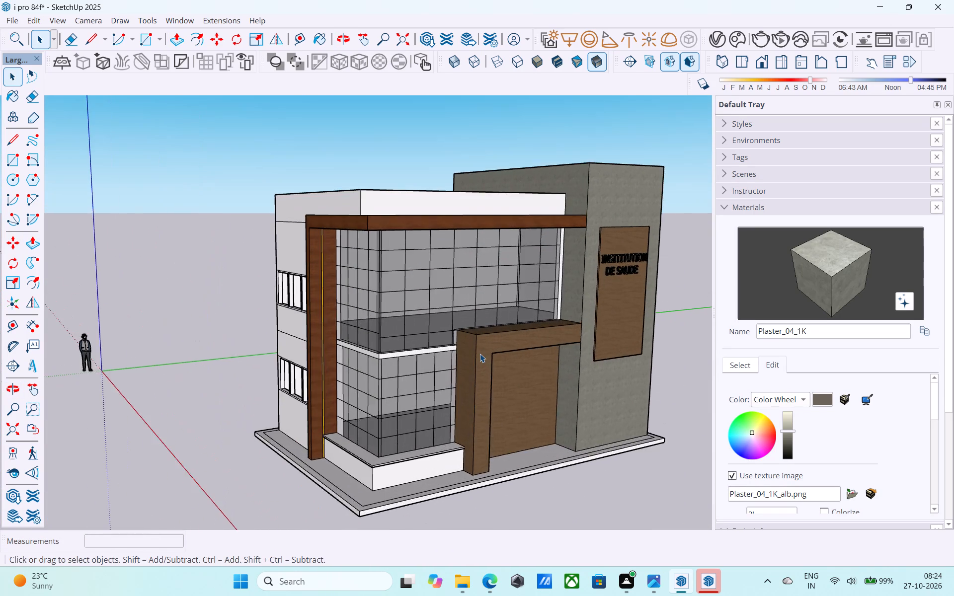
{"action": "scroll", "coordinate": [480, 354], "scroll_direction": "down", "scroll_amount": 4}
Save the model.
{"action": "key", "text": "ctrl+s"}
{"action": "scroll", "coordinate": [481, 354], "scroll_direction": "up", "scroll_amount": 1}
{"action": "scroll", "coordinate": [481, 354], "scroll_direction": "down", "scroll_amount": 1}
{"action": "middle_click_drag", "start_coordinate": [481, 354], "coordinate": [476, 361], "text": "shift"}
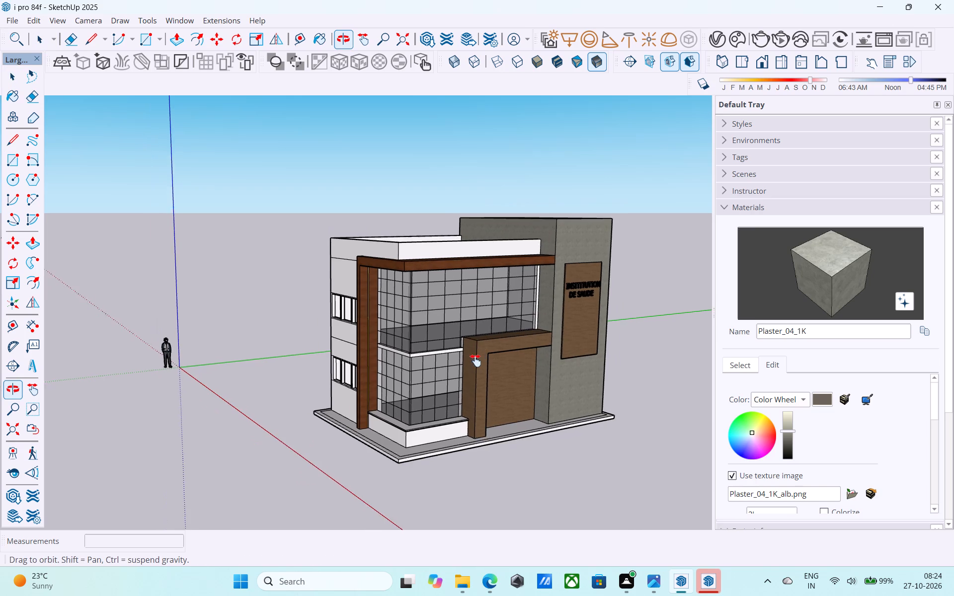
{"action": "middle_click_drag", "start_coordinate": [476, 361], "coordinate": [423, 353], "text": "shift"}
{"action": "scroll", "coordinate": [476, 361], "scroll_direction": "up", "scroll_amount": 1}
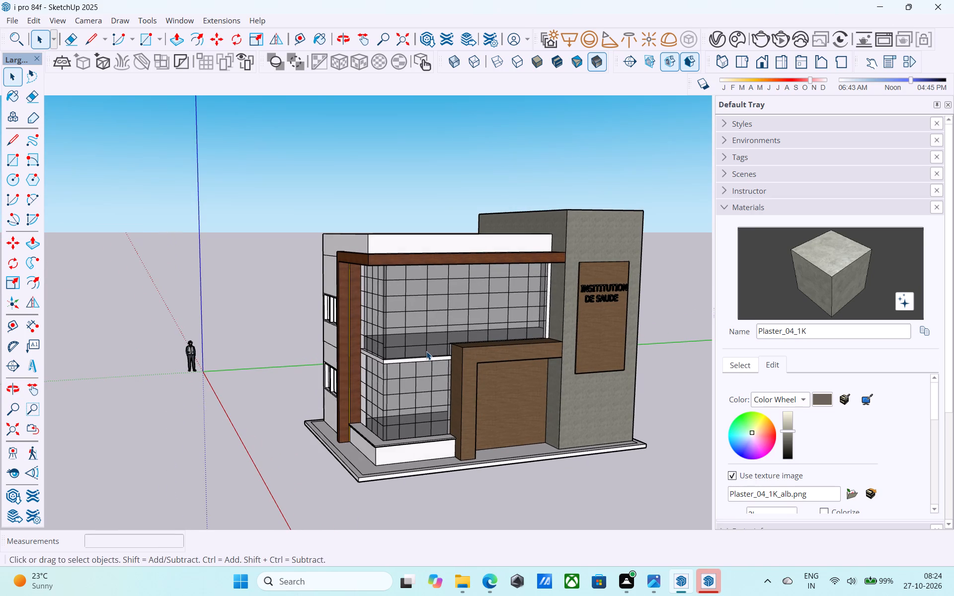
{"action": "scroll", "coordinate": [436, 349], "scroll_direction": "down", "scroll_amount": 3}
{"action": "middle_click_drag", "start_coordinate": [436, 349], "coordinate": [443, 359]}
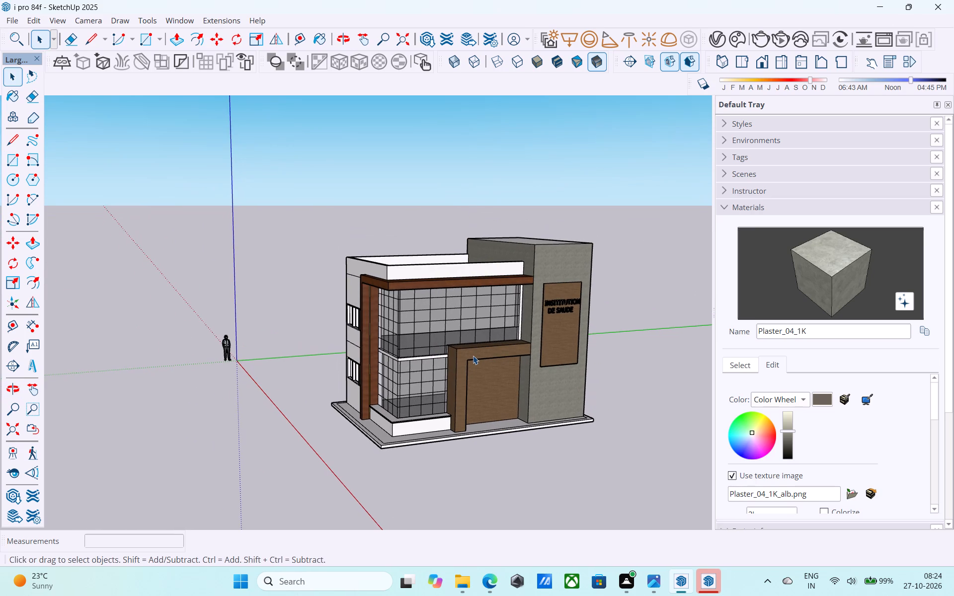
Examine the whole building with its raised ledge from several sides, from both low and high viewpoints.
{"action": "scroll", "coordinate": [477, 350], "scroll_direction": "down", "scroll_amount": 5}
{"action": "middle_click_drag", "start_coordinate": [477, 350], "coordinate": [772, 311]}
{"action": "middle_click_drag", "start_coordinate": [274, 333], "coordinate": [435, 332]}
{"action": "scroll", "coordinate": [413, 329], "scroll_direction": "up", "scroll_amount": 7}
{"action": "scroll", "coordinate": [402, 323], "scroll_direction": "down", "scroll_amount": 1}
{"action": "middle_click_drag", "start_coordinate": [384, 392], "coordinate": [154, 391]}
{"action": "scroll", "coordinate": [304, 347], "scroll_direction": "up", "scroll_amount": 5}
{"action": "middle_click_drag", "start_coordinate": [350, 349], "coordinate": [192, 382]}
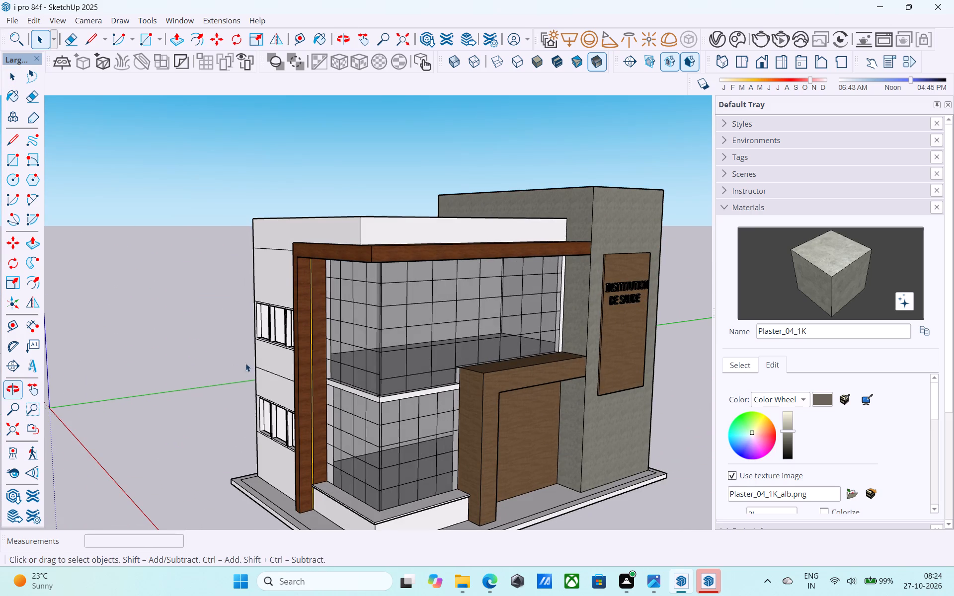
{"action": "scroll", "coordinate": [355, 332], "scroll_direction": "down", "scroll_amount": 2}
{"action": "middle_click_drag", "start_coordinate": [358, 338], "coordinate": [195, 344]}
{"action": "middle_click_drag", "start_coordinate": [434, 353], "coordinate": [153, 346]}
{"action": "scroll", "coordinate": [160, 339], "scroll_direction": "down", "scroll_amount": 4}
{"action": "middle_click_drag", "start_coordinate": [163, 340], "coordinate": [473, 327]}
{"action": "middle_click_drag", "start_coordinate": [302, 376], "coordinate": [411, 349]}
{"action": "scroll", "coordinate": [312, 414], "scroll_direction": "up", "scroll_amount": 5}
{"action": "middle_click_drag", "start_coordinate": [269, 392], "coordinate": [390, 384]}
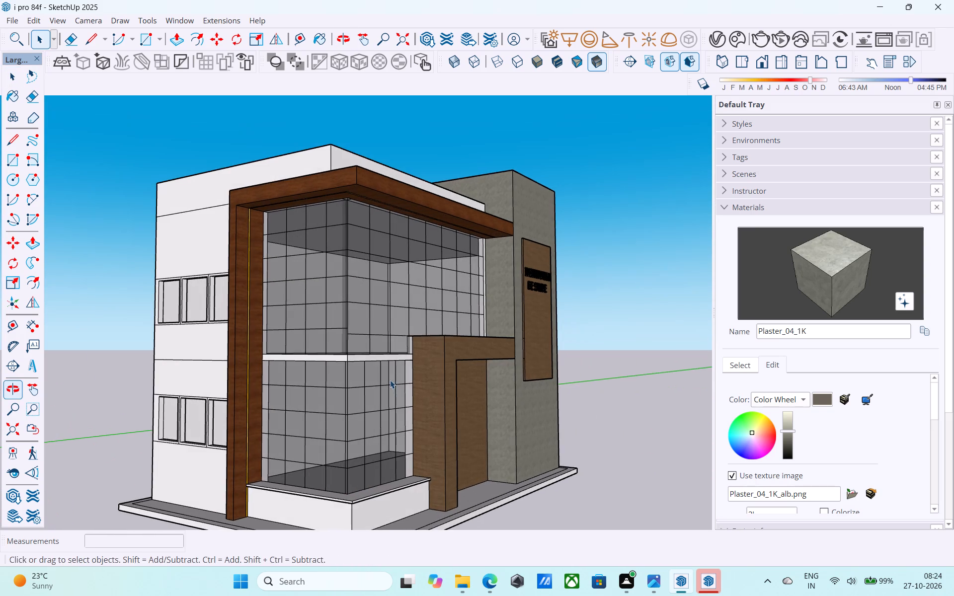
{"action": "middle_click_drag", "start_coordinate": [390, 380], "coordinate": [405, 354]}
{"action": "scroll", "coordinate": [399, 358], "scroll_direction": "down", "scroll_amount": 2}
{"action": "middle_click_drag", "start_coordinate": [396, 365], "coordinate": [410, 336], "text": "shift"}
{"action": "scroll", "coordinate": [410, 336], "scroll_direction": "up", "scroll_amount": 1}
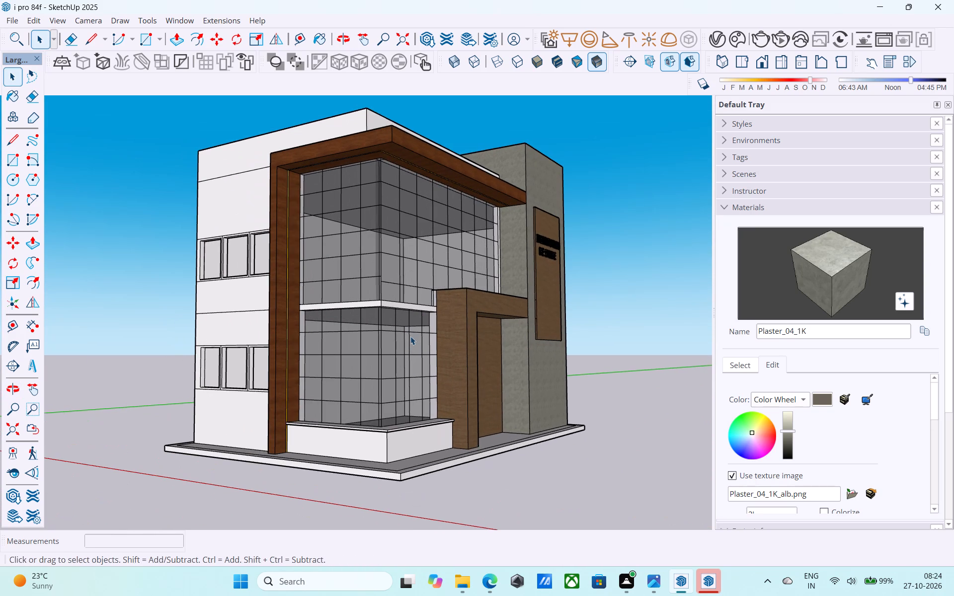
{"action": "scroll", "coordinate": [410, 336], "scroll_direction": "down", "scroll_amount": 3}
{"action": "middle_click_drag", "start_coordinate": [411, 336], "coordinate": [437, 422], "text": "shift"}
{"action": "scroll", "coordinate": [423, 384], "scroll_direction": "up", "scroll_amount": 2}
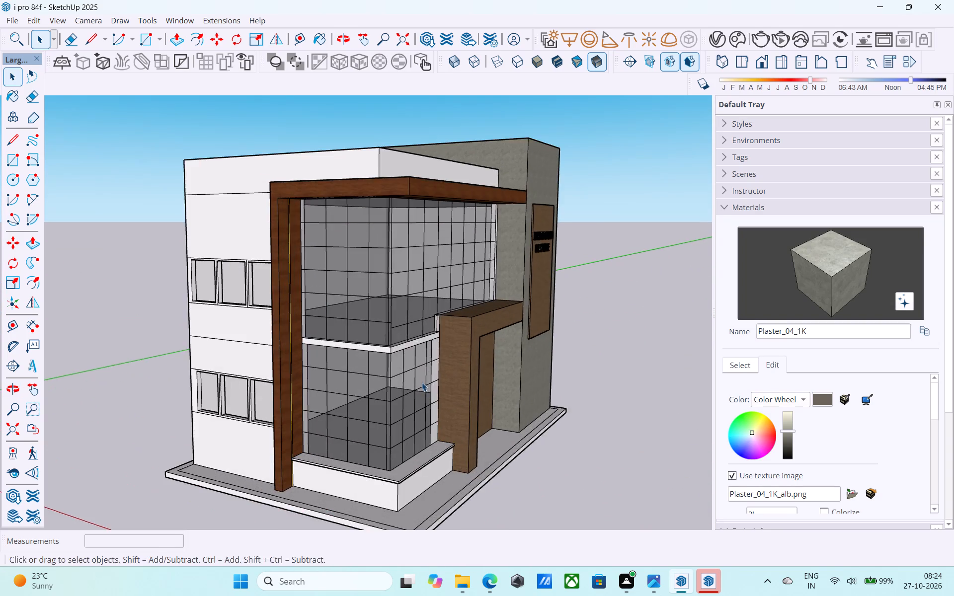
Examine the corner glazing, the entrance portal and the underside of the wooden frame up close and in context.
{"action": "scroll", "coordinate": [422, 382], "scroll_direction": "up", "scroll_amount": 2}
{"action": "middle_click_drag", "start_coordinate": [411, 381], "coordinate": [475, 485], "text": "shift"}
{"action": "scroll", "coordinate": [451, 372], "scroll_direction": "up", "scroll_amount": 5}
{"action": "middle_click_drag", "start_coordinate": [440, 367], "coordinate": [311, 233]}
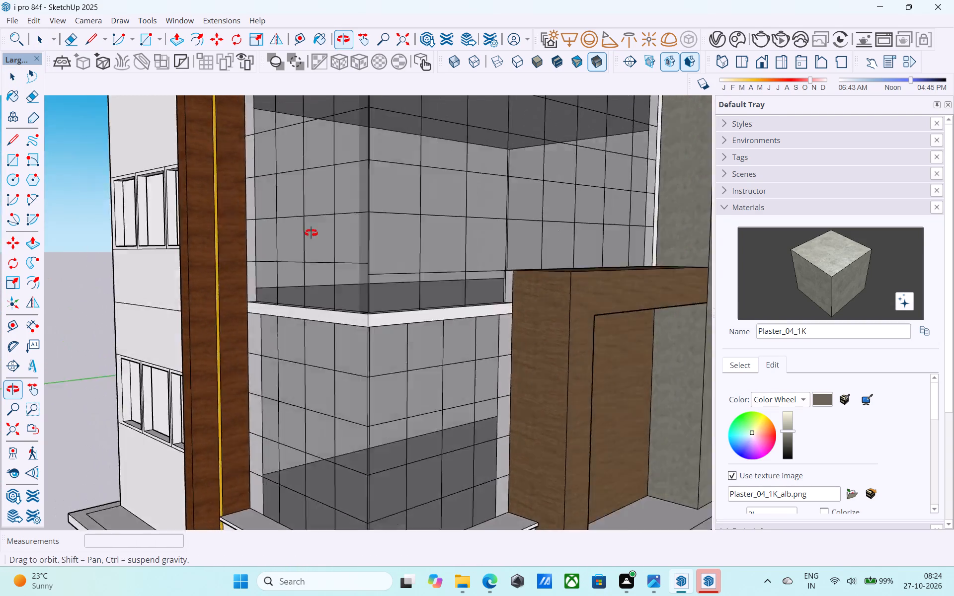
{"action": "middle_click_drag", "start_coordinate": [311, 233], "coordinate": [257, 206]}
{"action": "scroll", "coordinate": [321, 217], "scroll_direction": "down", "scroll_amount": 2}
{"action": "middle_click_drag", "start_coordinate": [327, 215], "coordinate": [511, 253], "text": "shift"}
{"action": "scroll", "coordinate": [526, 285], "scroll_direction": "up", "scroll_amount": 2}
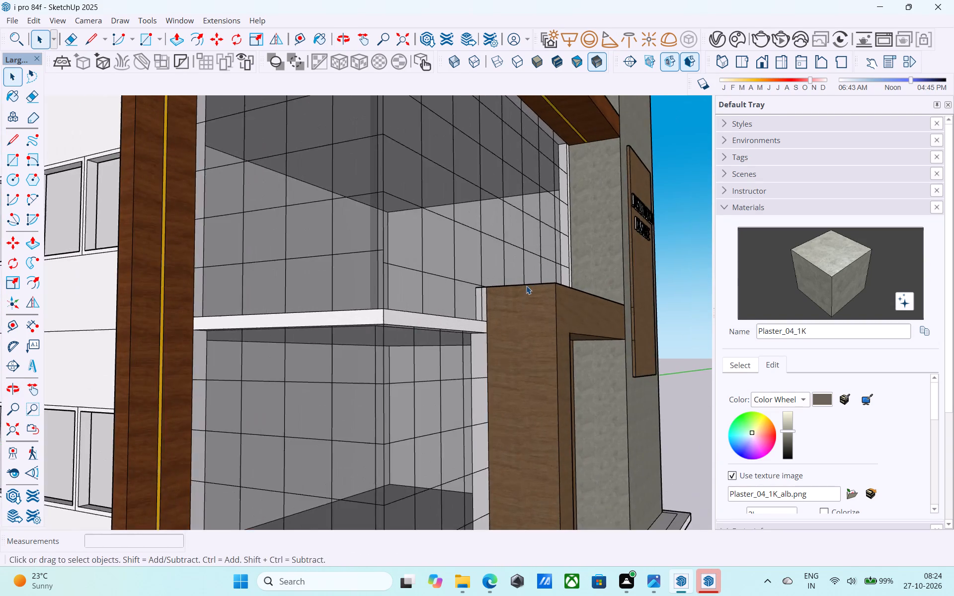
{"action": "scroll", "coordinate": [526, 286], "scroll_direction": "up", "scroll_amount": 2}
{"action": "middle_click_drag", "start_coordinate": [521, 289], "coordinate": [459, 282]}
{"action": "scroll", "coordinate": [459, 281], "scroll_direction": "down", "scroll_amount": 10}
{"action": "middle_click_drag", "start_coordinate": [458, 279], "coordinate": [463, 316], "text": "shift"}
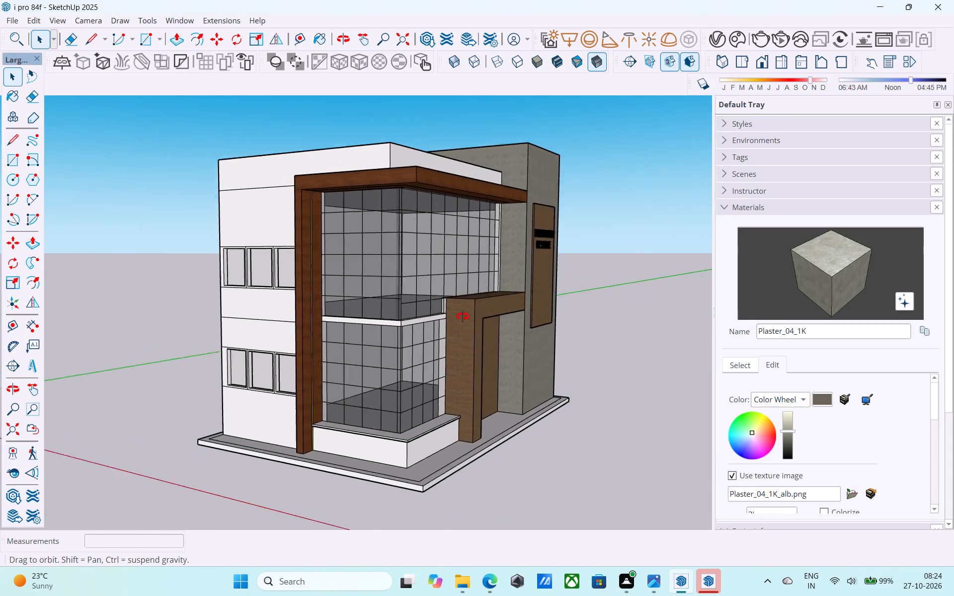
{"action": "middle_click_drag", "start_coordinate": [463, 316], "coordinate": [312, 269], "text": "shift"}
{"action": "middle_click_drag", "start_coordinate": [311, 256], "coordinate": [347, 179], "text": "shift"}
{"action": "scroll", "coordinate": [349, 179], "scroll_direction": "up", "scroll_amount": 4}
{"action": "middle_click_drag", "start_coordinate": [364, 229], "coordinate": [539, 178]}
{"action": "scroll", "coordinate": [502, 207], "scroll_direction": "up", "scroll_amount": 1}
{"action": "middle_click_drag", "start_coordinate": [469, 251], "coordinate": [376, 220]}
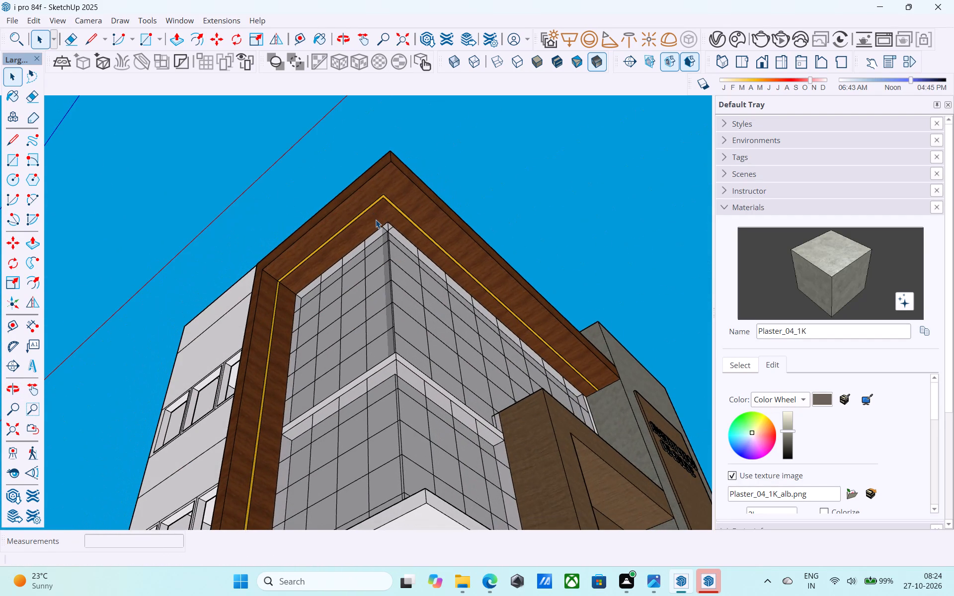
{"action": "scroll", "coordinate": [388, 231], "scroll_direction": "down", "scroll_amount": 4}
{"action": "middle_click_drag", "start_coordinate": [388, 231], "coordinate": [389, 351]}
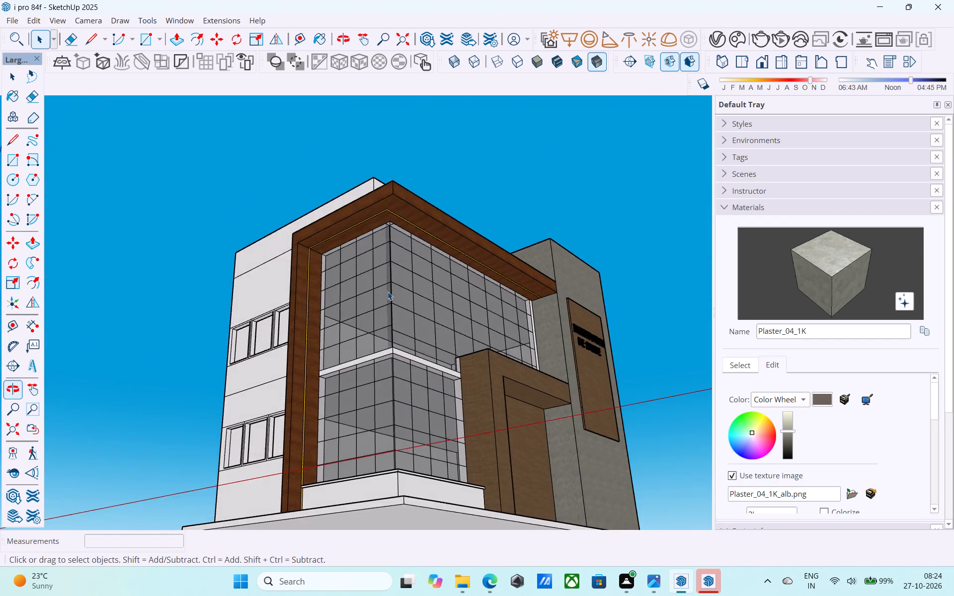
{"action": "scroll", "coordinate": [388, 288], "scroll_direction": "down", "scroll_amount": 5}
{"action": "scroll", "coordinate": [380, 244], "scroll_direction": "up", "scroll_amount": 7}
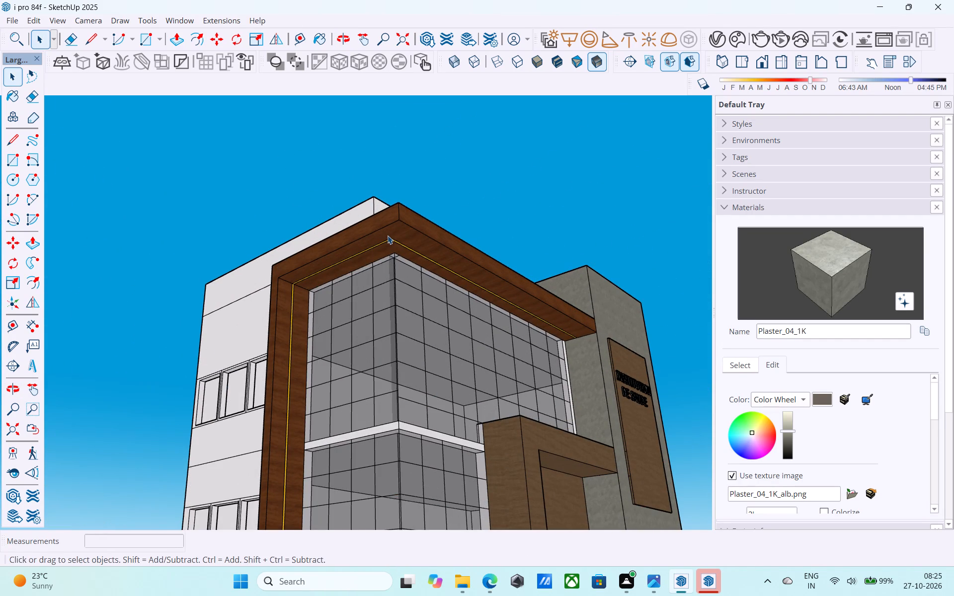
{"action": "middle_click_drag", "start_coordinate": [397, 270], "coordinate": [365, 232]}
{"action": "scroll", "coordinate": [366, 229], "scroll_direction": "down", "scroll_amount": 4}
{"action": "middle_click_drag", "start_coordinate": [366, 230], "coordinate": [334, 396]}
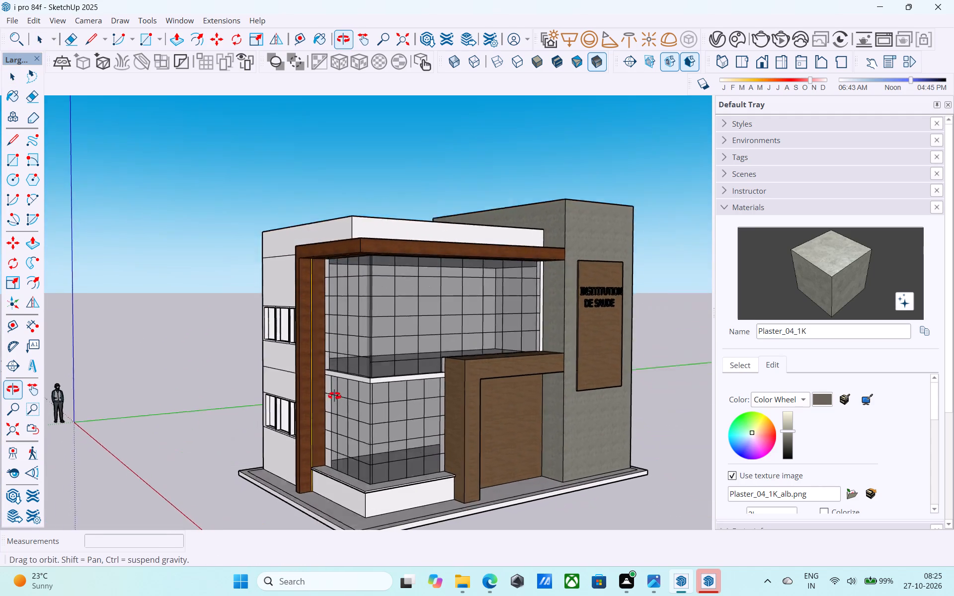
{"action": "middle_click_drag", "start_coordinate": [334, 396], "coordinate": [340, 414]}
{"action": "middle_click_drag", "start_coordinate": [337, 390], "coordinate": [366, 385]}
{"action": "scroll", "coordinate": [386, 394], "scroll_direction": "up", "scroll_amount": 1}
{"action": "middle_click_drag", "start_coordinate": [386, 394], "coordinate": [381, 391]}
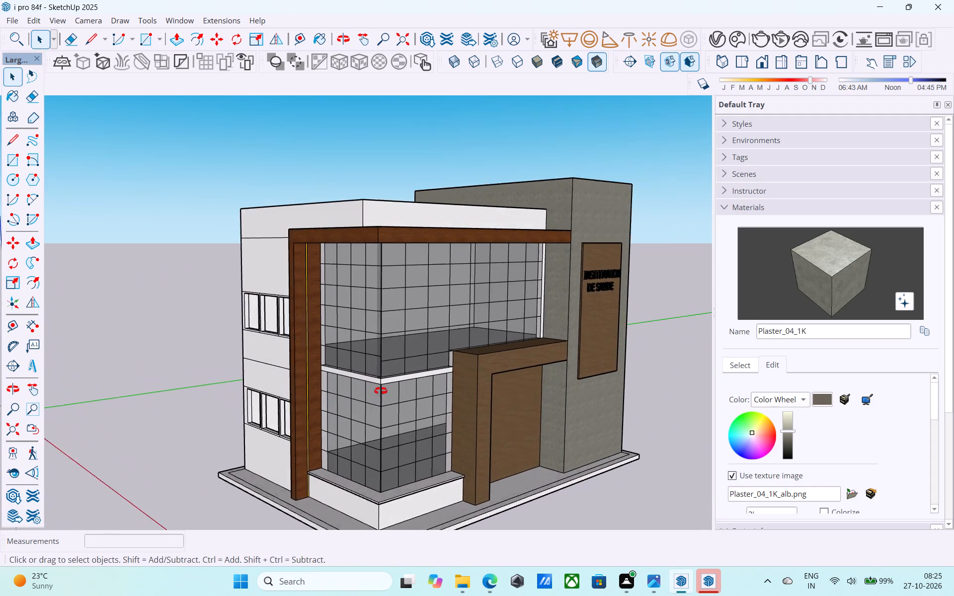
Draw a 12' vertical centre line on the recessed wood panel inside the entrance portal, dividing it into two door leaves.
{"action": "middle_click_drag", "start_coordinate": [381, 391], "coordinate": [121, 366]}
{"action": "middle_click_drag", "start_coordinate": [352, 368], "coordinate": [306, 349]}
{"action": "scroll", "coordinate": [390, 290], "scroll_direction": "down", "scroll_amount": 6}
{"action": "middle_click_drag", "start_coordinate": [409, 340], "coordinate": [474, 356]}
{"action": "scroll", "coordinate": [453, 377], "scroll_direction": "up", "scroll_amount": 6}
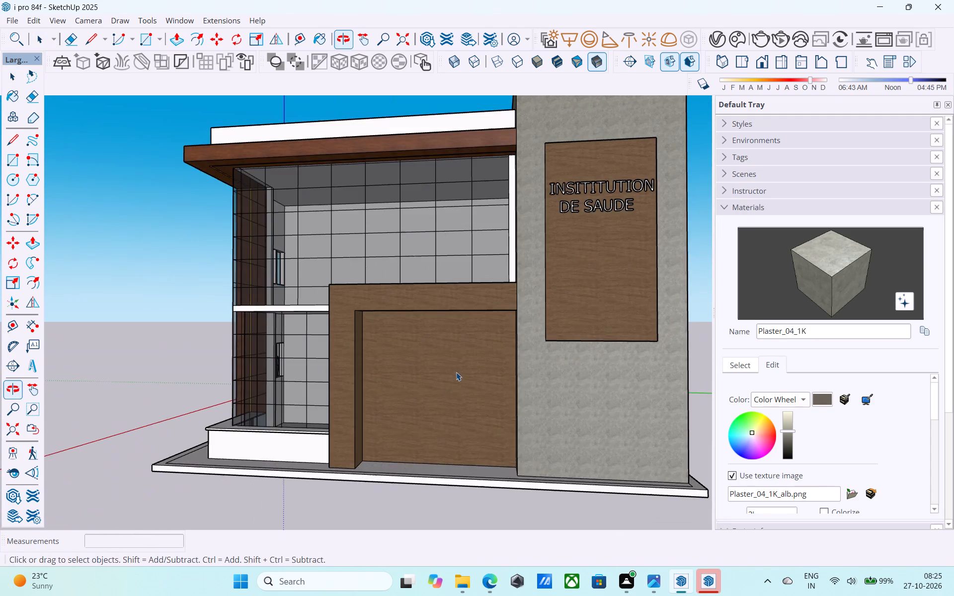
{"action": "middle_click_drag", "start_coordinate": [441, 386], "coordinate": [448, 359]}
{"action": "key", "text": "l"}
{"action": "scroll", "coordinate": [446, 431], "scroll_direction": "up", "scroll_amount": 5}
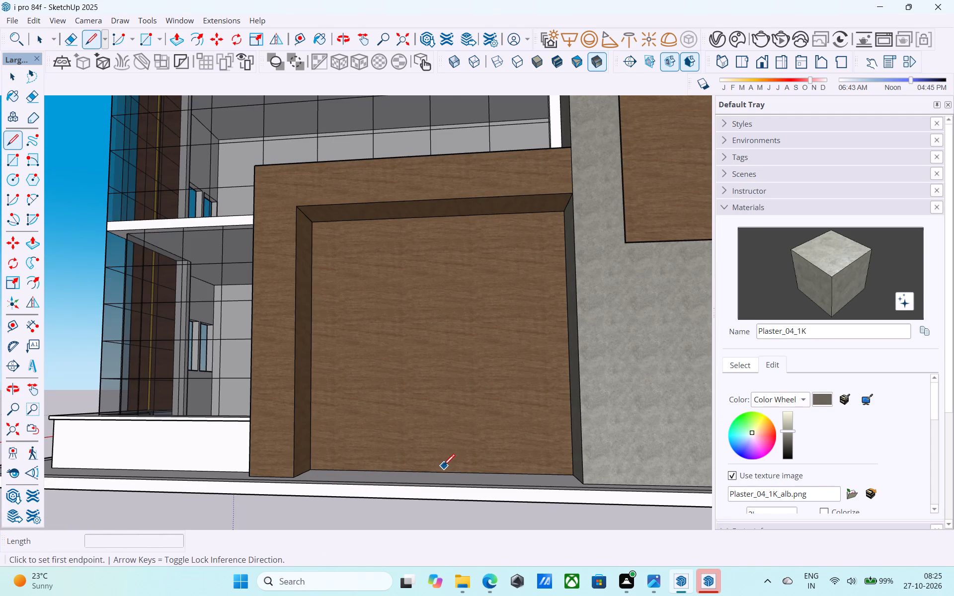
{"action": "left_click", "coordinate": [440, 470]}
{"action": "scroll", "coordinate": [446, 385], "scroll_direction": "down", "scroll_amount": 5}
{"action": "middle_click_drag", "start_coordinate": [446, 385], "coordinate": [464, 337], "text": "shift"}
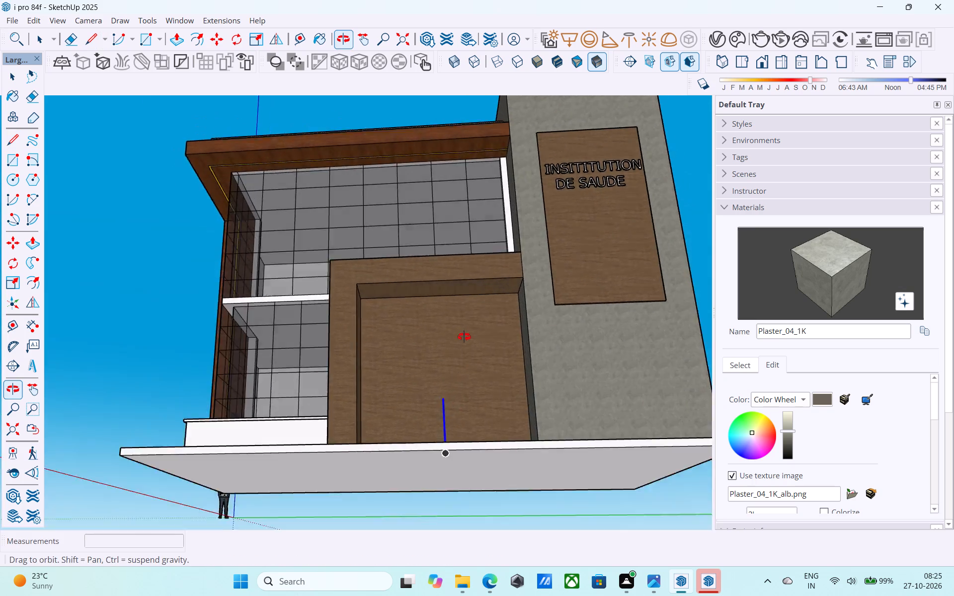
{"action": "middle_click_drag", "start_coordinate": [464, 337], "coordinate": [464, 331], "text": "shift"}
{"action": "scroll", "coordinate": [463, 313], "scroll_direction": "up", "scroll_amount": 8}
{"action": "left_click", "coordinate": [416, 275]}
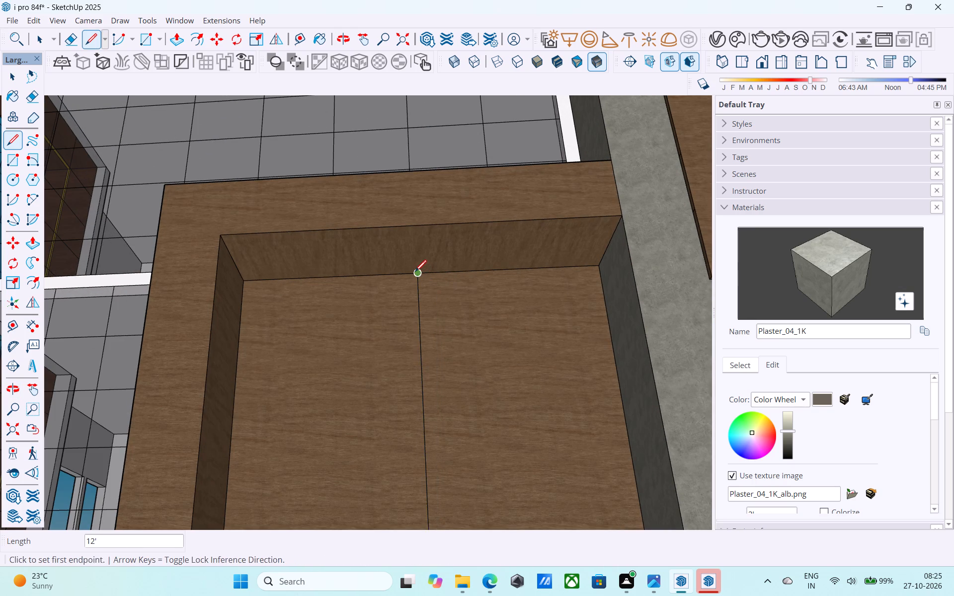
{"action": "scroll", "coordinate": [415, 273], "scroll_direction": "down", "scroll_amount": 6}
{"action": "key", "text": "space"}
{"action": "key", "text": "space"}
Offset the left door leaf's outline inward by 2" to form its frame.
{"action": "left_click", "coordinate": [381, 338]}
{"action": "scroll", "coordinate": [381, 338], "scroll_direction": "up", "scroll_amount": 3}
{"action": "key", "text": "f"}
{"action": "left_click", "coordinate": [381, 338]}
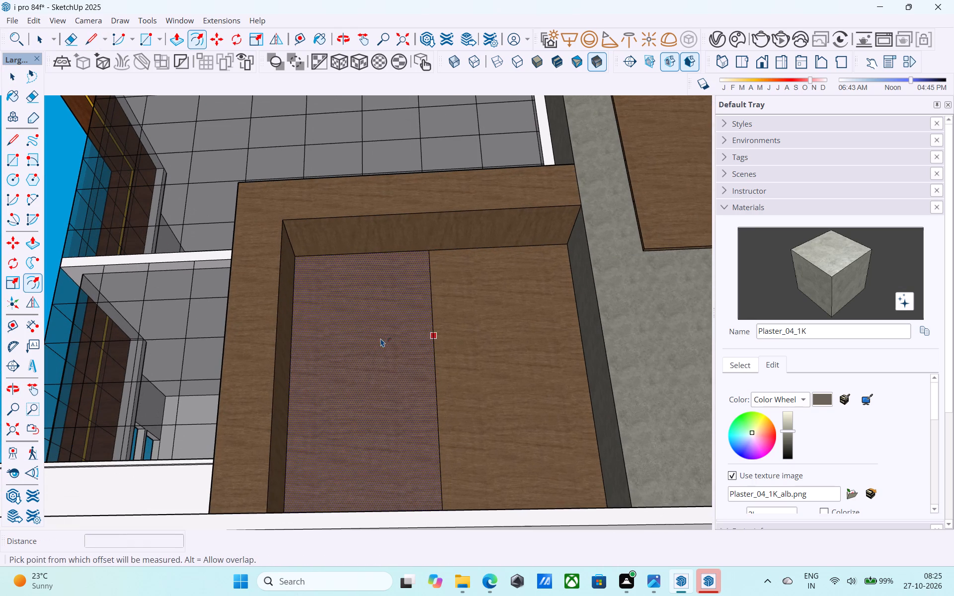
{"action": "key", "text": "2"}
{"action": "key", "text": "shift+quotedbl"}
{"action": "key", "text": "Return"}
{"action": "key", "text": "space"}
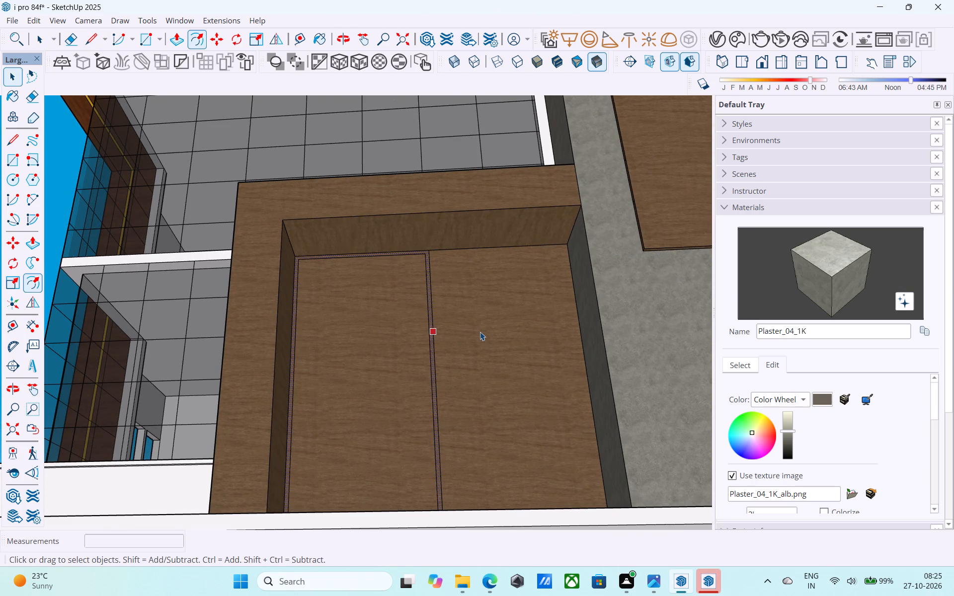
Offset the right door leaf's outline inward by 2" to form its frame.
{"action": "left_click", "coordinate": [480, 331]}
{"action": "key", "text": "f"}
{"action": "left_click", "coordinate": [480, 331]}
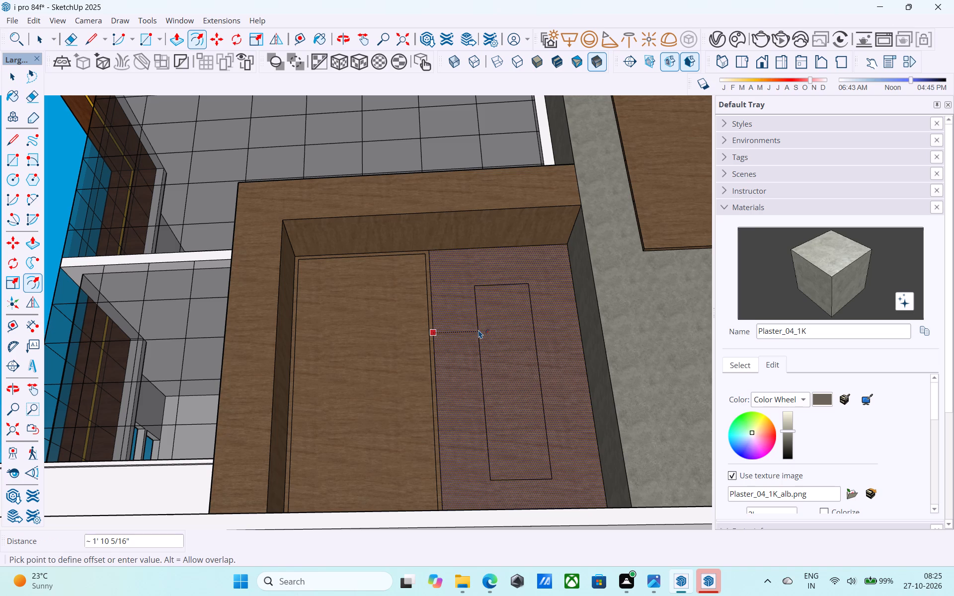
{"action": "key", "text": "2"}
{"action": "key", "text": "shift+quotedbl"}
{"action": "key", "text": "Return"}
{"action": "key", "text": "space"}
Copy the inner bottom edges of both door leaves 5' upward and divide that distance into 8 equal spacings of copied lines.
{"action": "scroll", "coordinate": [439, 318], "scroll_direction": "down", "scroll_amount": 4}
{"action": "middle_click_drag", "start_coordinate": [418, 320], "coordinate": [436, 465]}
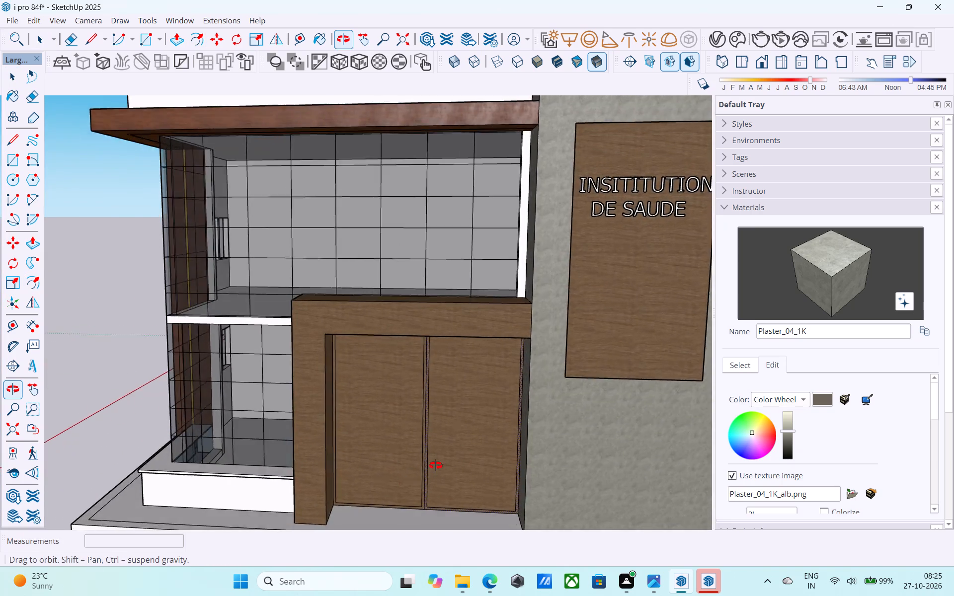
{"action": "middle_click_drag", "start_coordinate": [436, 465], "coordinate": [475, 438]}
{"action": "scroll", "coordinate": [426, 395], "scroll_direction": "up", "scroll_amount": 5}
{"action": "scroll", "coordinate": [411, 370], "scroll_direction": "down", "scroll_amount": 5}
{"action": "middle_click_drag", "start_coordinate": [411, 370], "coordinate": [539, 381]}
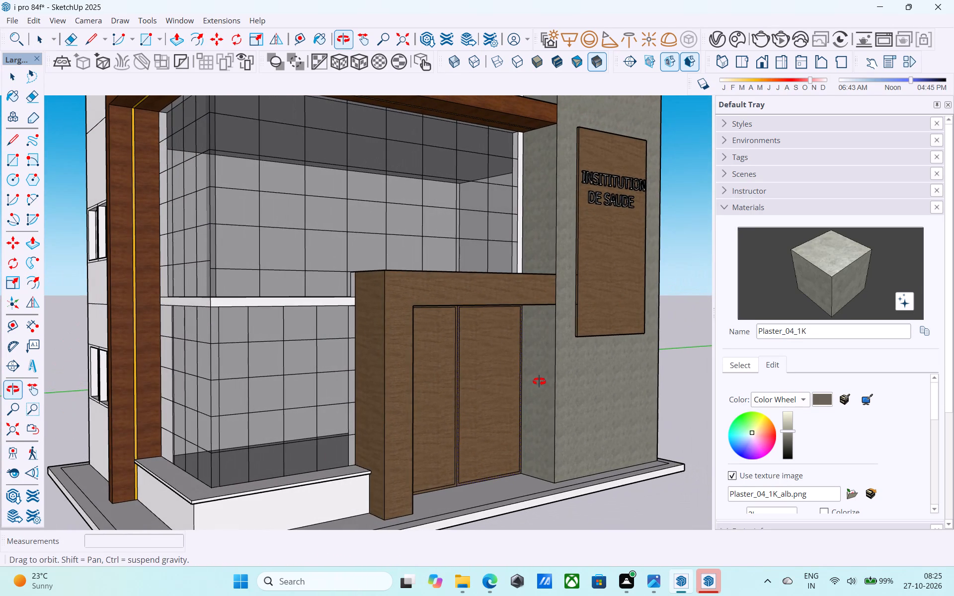
{"action": "middle_click_drag", "start_coordinate": [539, 381], "coordinate": [377, 332]}
{"action": "scroll", "coordinate": [376, 332], "scroll_direction": "up", "scroll_amount": 4}
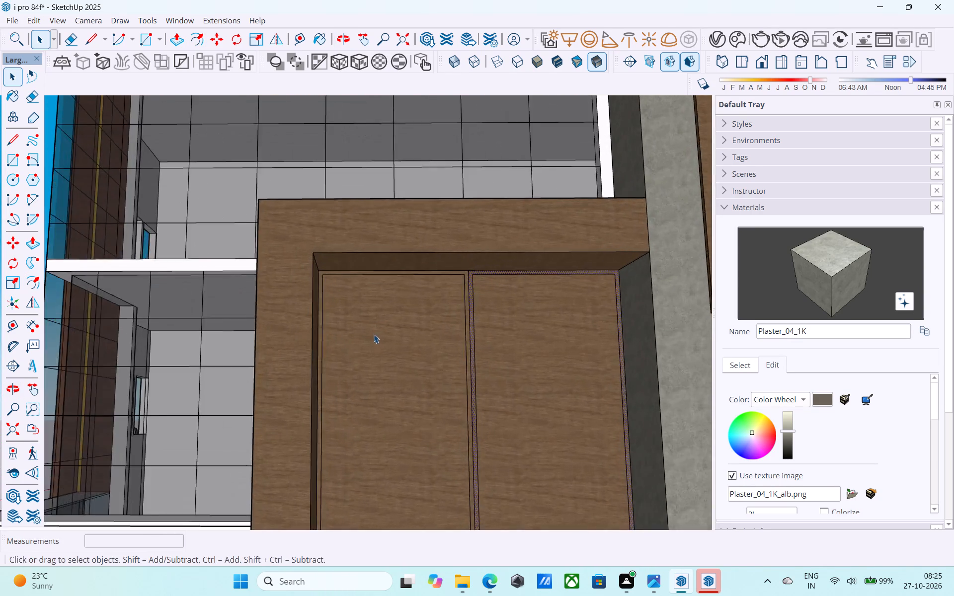
{"action": "scroll", "coordinate": [374, 335], "scroll_direction": "down", "scroll_amount": 5}
{"action": "middle_click_drag", "start_coordinate": [361, 412], "coordinate": [350, 473]}
{"action": "scroll", "coordinate": [356, 477], "scroll_direction": "up", "scroll_amount": 8}
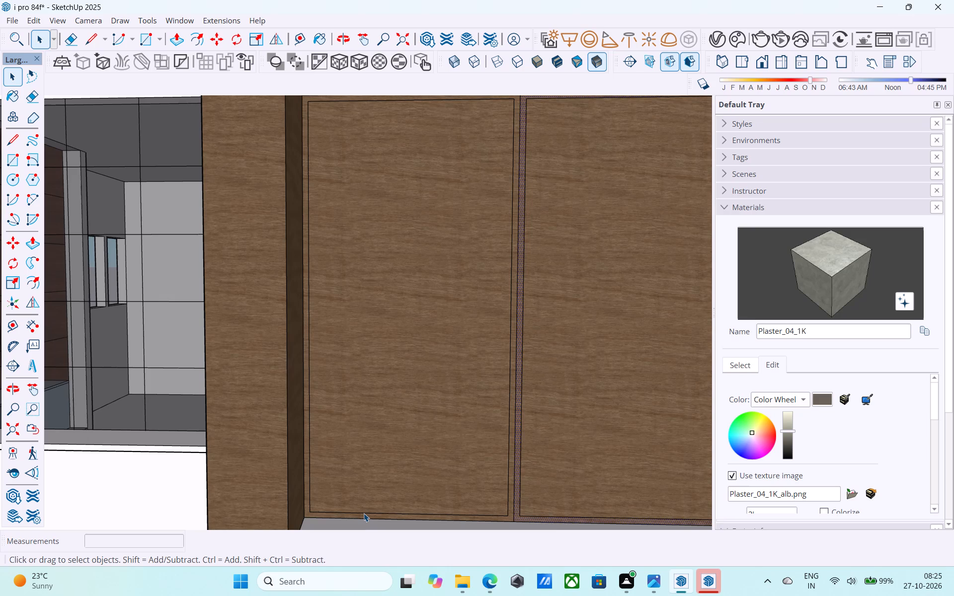
{"action": "left_click", "coordinate": [364, 513]}
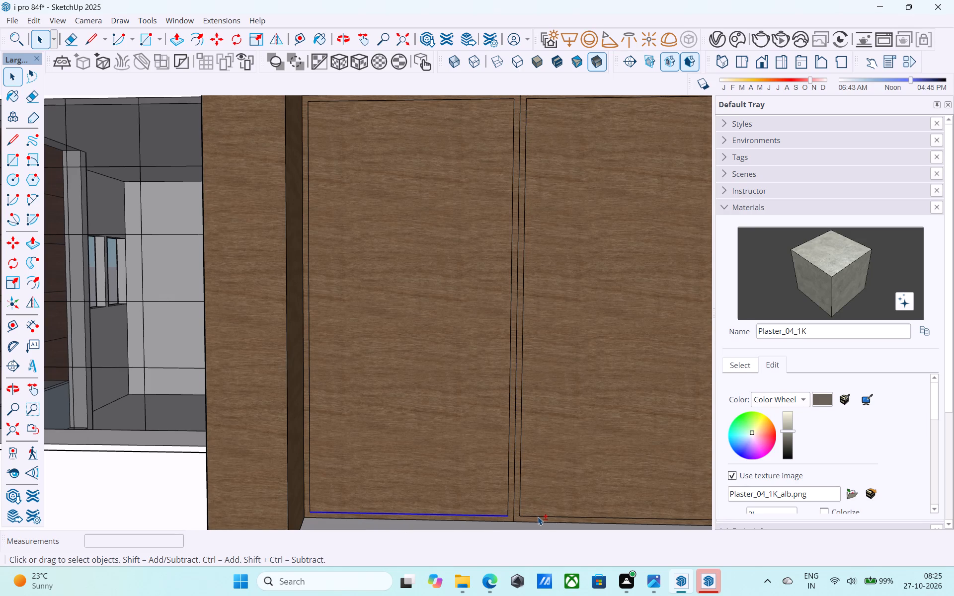
{"action": "left_click", "coordinate": [538, 517], "text": "shift"}
{"action": "key", "text": "m"}
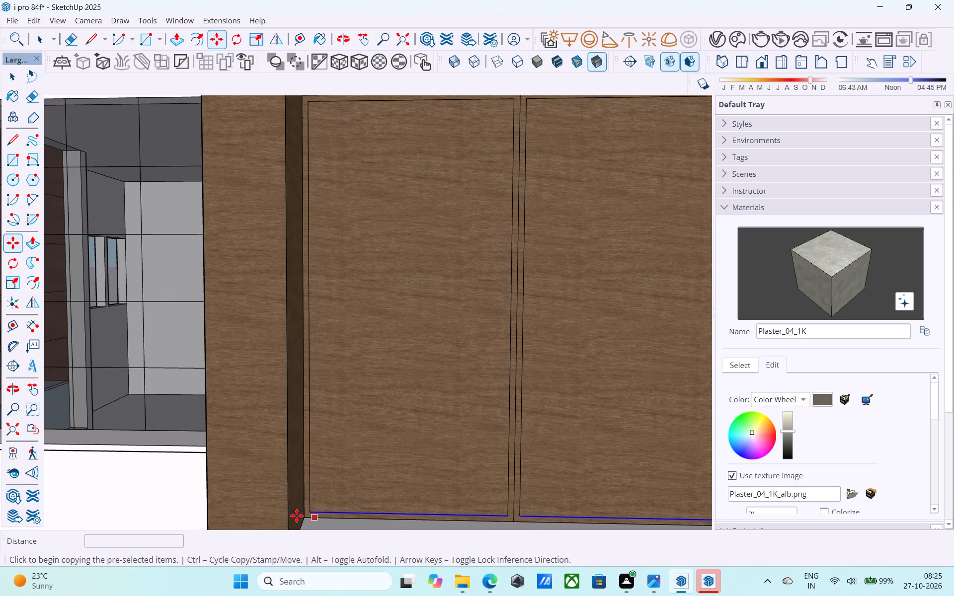
{"action": "left_click", "coordinate": [307, 511]}
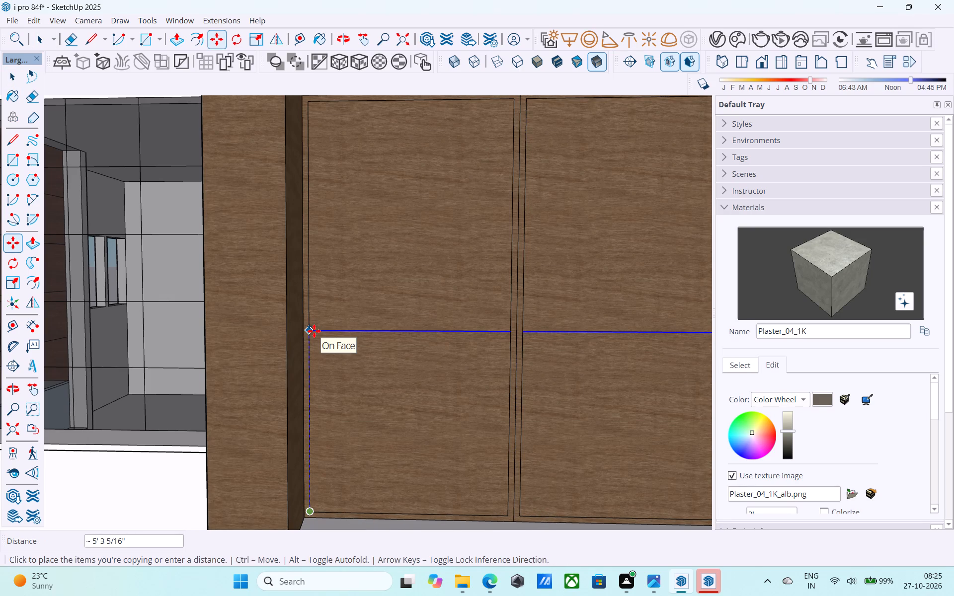
{"action": "type", "text": "5'"}
{"action": "key", "text": "Return"}
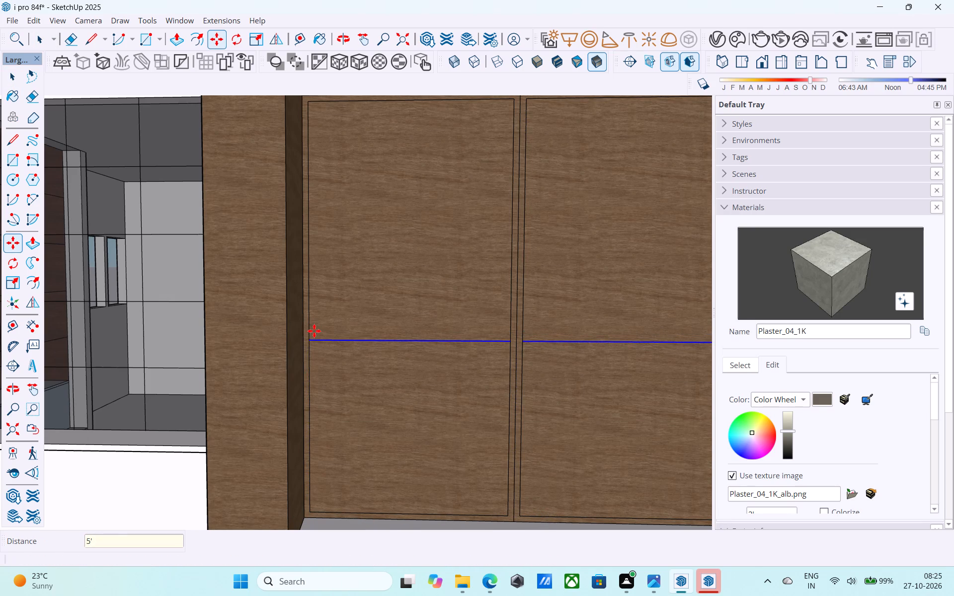
{"action": "key", "text": "slash"}
{"action": "key", "text": "8"}
{"action": "key", "text": "Return"}
{"action": "key", "text": "space"}
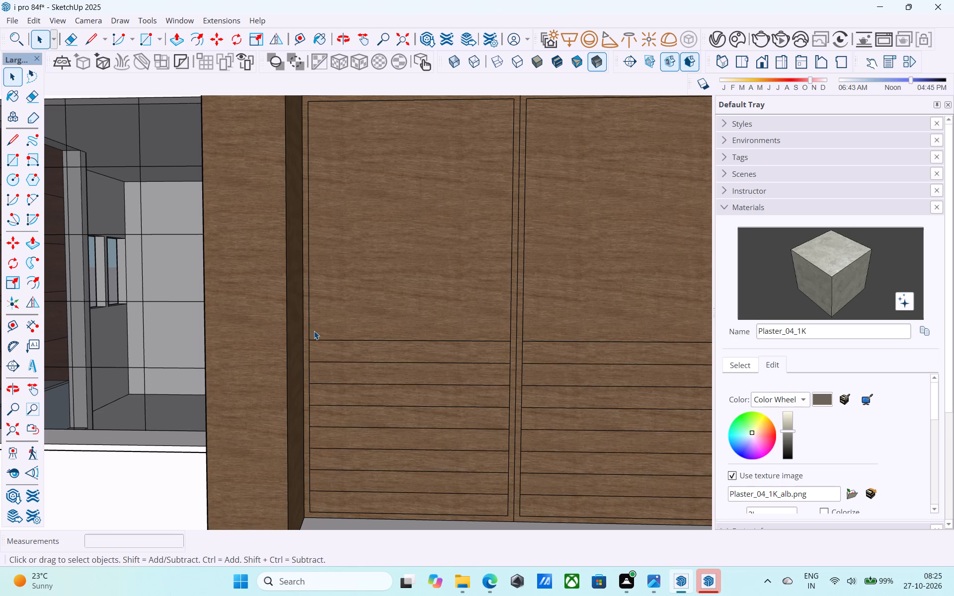
Paint the glazed block's side and front parapet faces and its side wall sections around the windows with Plaster_04_1K.
{"action": "scroll", "coordinate": [369, 354], "scroll_direction": "down", "scroll_amount": 13}
{"action": "middle_click_drag", "start_coordinate": [373, 384], "coordinate": [653, 412]}
{"action": "scroll", "coordinate": [635, 393], "scroll_direction": "down", "scroll_amount": 4}
{"action": "middle_click_drag", "start_coordinate": [605, 404], "coordinate": [534, 368]}
{"action": "scroll", "coordinate": [529, 365], "scroll_direction": "down", "scroll_amount": 4}
{"action": "middle_click_drag", "start_coordinate": [529, 365], "coordinate": [520, 359]}
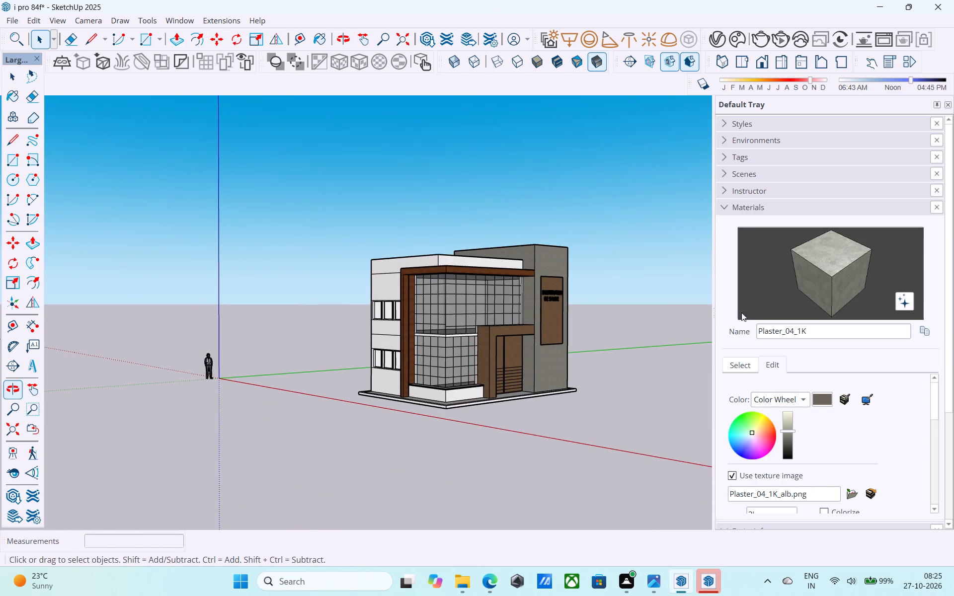
{"action": "left_click", "coordinate": [813, 278]}
{"action": "scroll", "coordinate": [393, 261], "scroll_direction": "up", "scroll_amount": 5}
{"action": "left_click", "coordinate": [393, 261]}
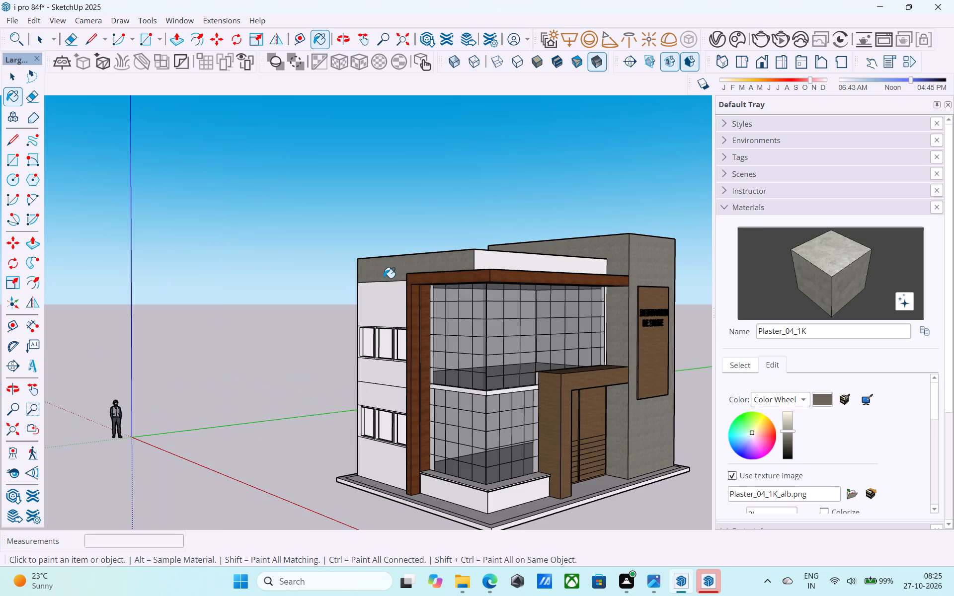
{"action": "left_click", "coordinate": [384, 278]}
{"action": "left_click", "coordinate": [499, 261]}
{"action": "left_click", "coordinate": [370, 302]}
{"action": "left_click", "coordinate": [378, 364]}
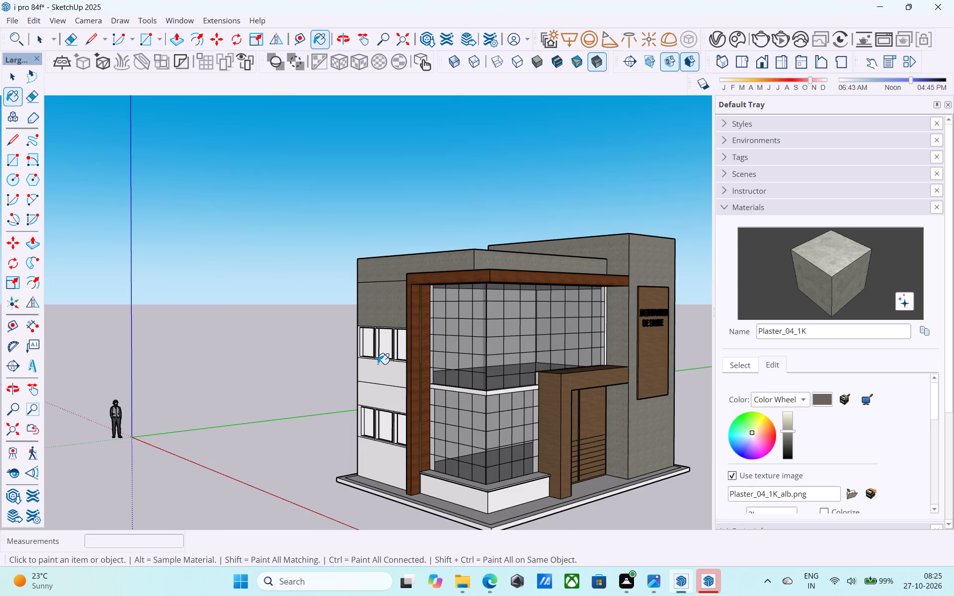
{"action": "left_click", "coordinate": [382, 389]}
{"action": "left_click", "coordinate": [389, 466]}
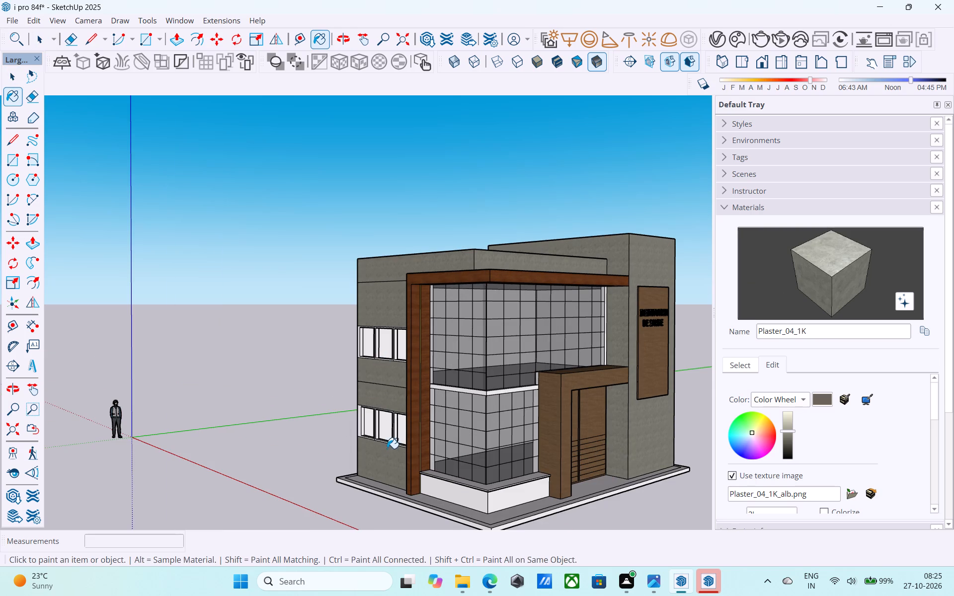
Paint the raised ledge's side and front faces below the corner glazing with Plaster_04_1K.
{"action": "middle_click_drag", "start_coordinate": [386, 447], "coordinate": [368, 437]}
{"action": "scroll", "coordinate": [437, 485], "scroll_direction": "up", "scroll_amount": 5}
{"action": "left_click", "coordinate": [440, 485]}
{"action": "left_click", "coordinate": [550, 498]}
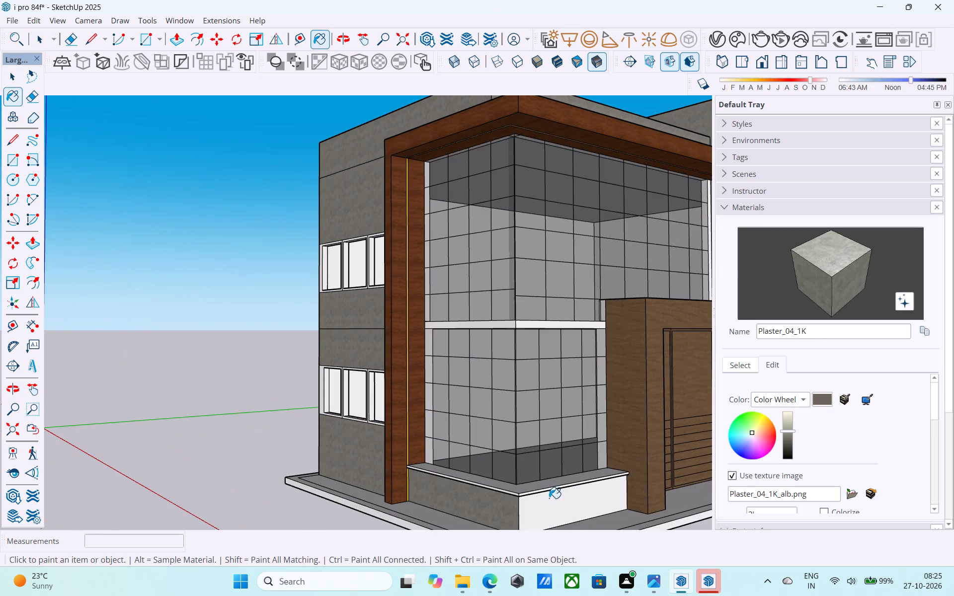
{"action": "scroll", "coordinate": [421, 472], "scroll_direction": "down", "scroll_amount": 5}
{"action": "middle_click_drag", "start_coordinate": [415, 472], "coordinate": [247, 469]}
{"action": "middle_click_drag", "start_coordinate": [290, 439], "coordinate": [430, 439]}
{"action": "scroll", "coordinate": [580, 336], "scroll_direction": "up", "scroll_amount": 5}
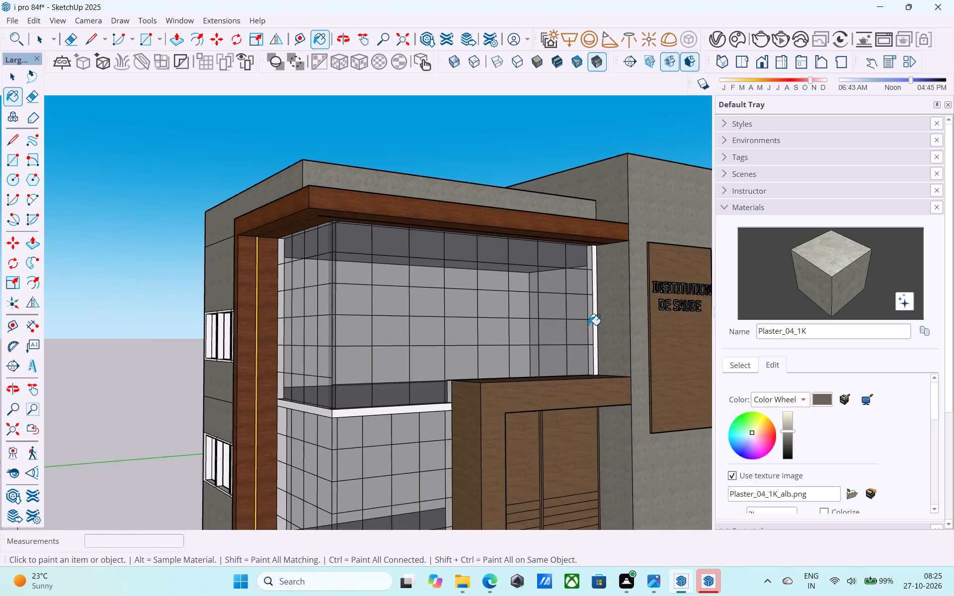
Paint the narrow wall strip beside the upper glazing and both faces of the corner glazing's mid-floor band with Plaster_04_1K.
{"action": "scroll", "coordinate": [589, 325], "scroll_direction": "up", "scroll_amount": 7}
{"action": "left_click", "coordinate": [598, 299]}
{"action": "scroll", "coordinate": [597, 299], "scroll_direction": "down", "scroll_amount": 14}
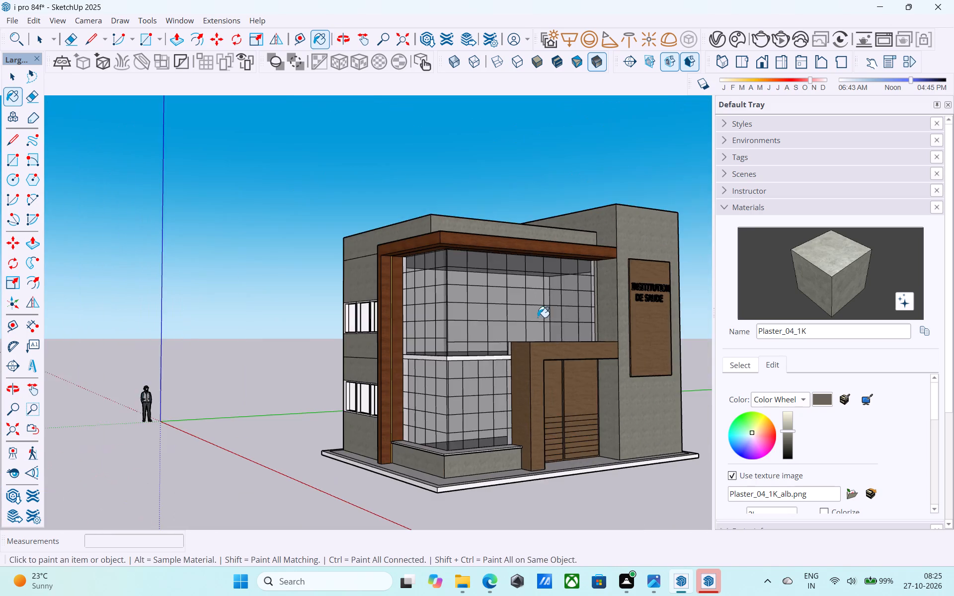
{"action": "scroll", "coordinate": [403, 335], "scroll_direction": "up", "scroll_amount": 8}
{"action": "middle_click_drag", "start_coordinate": [400, 316], "coordinate": [429, 319]}
{"action": "scroll", "coordinate": [443, 326], "scroll_direction": "down", "scroll_amount": 6}
{"action": "middle_click_drag", "start_coordinate": [428, 331], "coordinate": [505, 347]}
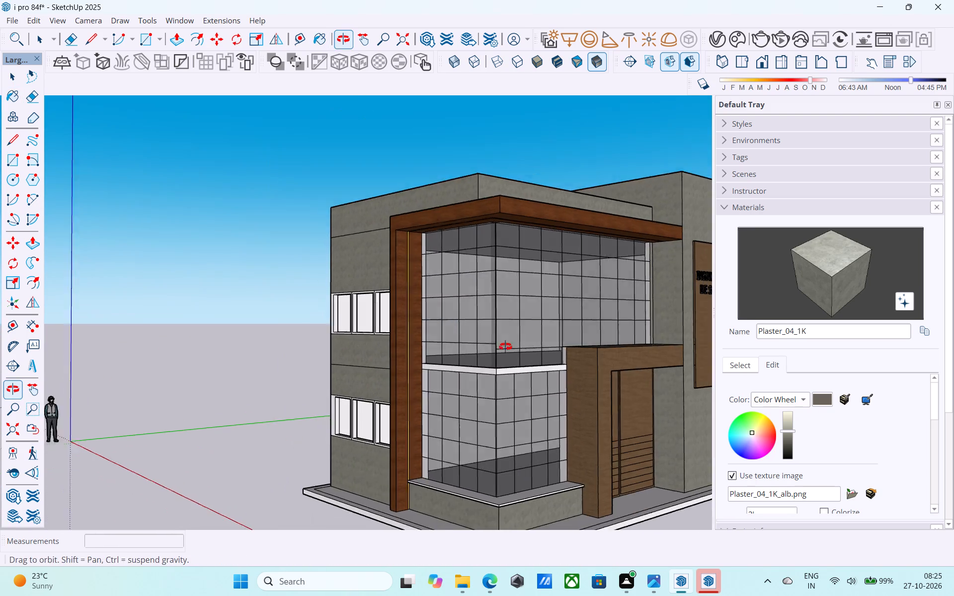
{"action": "middle_click_drag", "start_coordinate": [505, 347], "coordinate": [553, 352]}
{"action": "scroll", "coordinate": [562, 388], "scroll_direction": "up", "scroll_amount": 12}
{"action": "left_click", "coordinate": [451, 359]}
{"action": "left_click", "coordinate": [467, 355]}
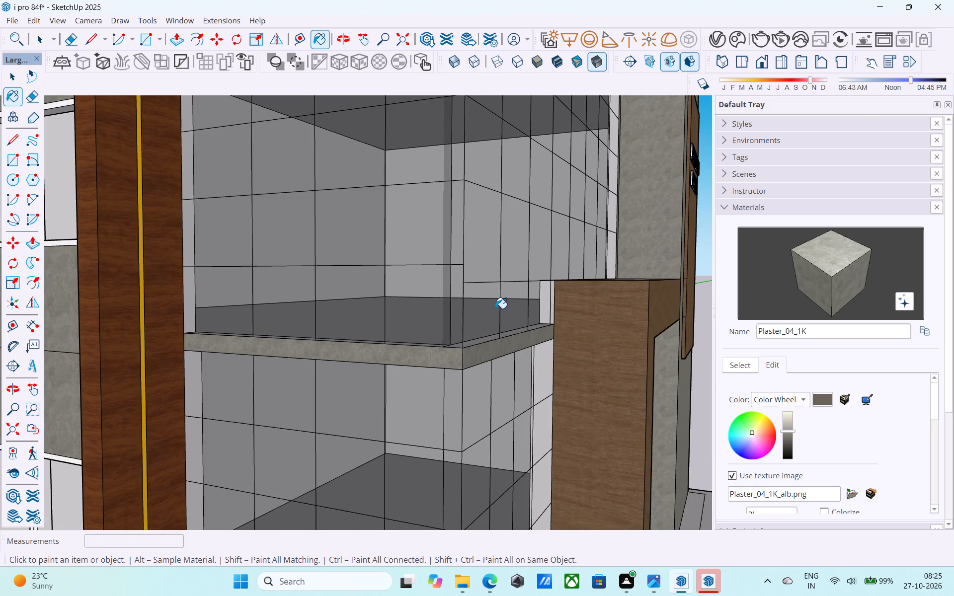
Paint the building's rear wall sections, from the parapet down to the ground floor, with Plaster_04_1K.
{"action": "middle_click_drag", "start_coordinate": [467, 371], "coordinate": [435, 424]}
{"action": "scroll", "coordinate": [435, 424], "scroll_direction": "down", "scroll_amount": 20}
{"action": "scroll", "coordinate": [435, 424], "scroll_direction": "down", "scroll_amount": 1}
{"action": "middle_click_drag", "start_coordinate": [421, 387], "coordinate": [715, 376]}
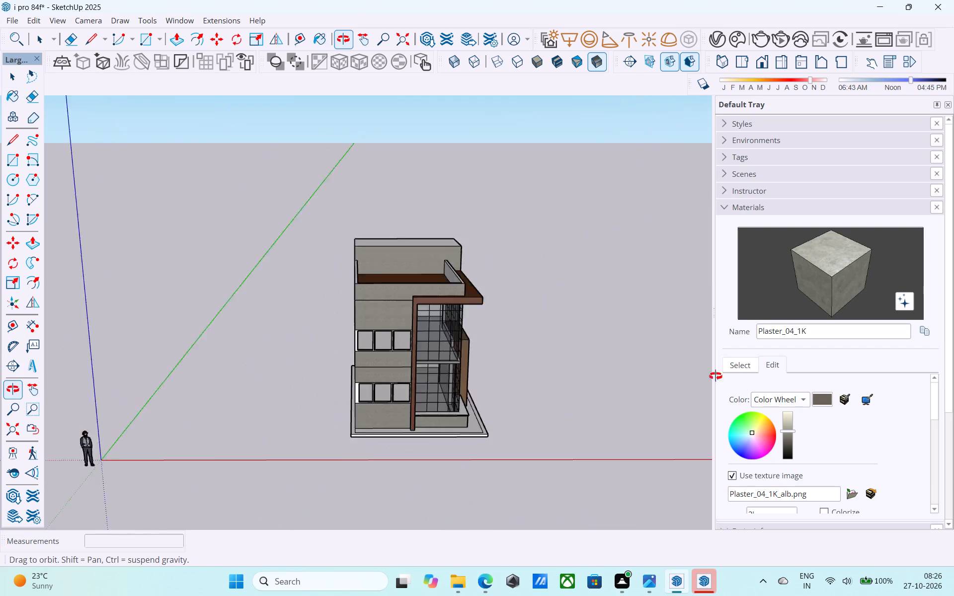
{"action": "middle_click_drag", "start_coordinate": [715, 376], "coordinate": [739, 372]}
{"action": "middle_click_drag", "start_coordinate": [423, 373], "coordinate": [453, 366]}
{"action": "scroll", "coordinate": [447, 364], "scroll_direction": "up", "scroll_amount": 5}
{"action": "left_click", "coordinate": [330, 259]}
{"action": "left_click", "coordinate": [315, 227]}
{"action": "left_click", "coordinate": [315, 240]}
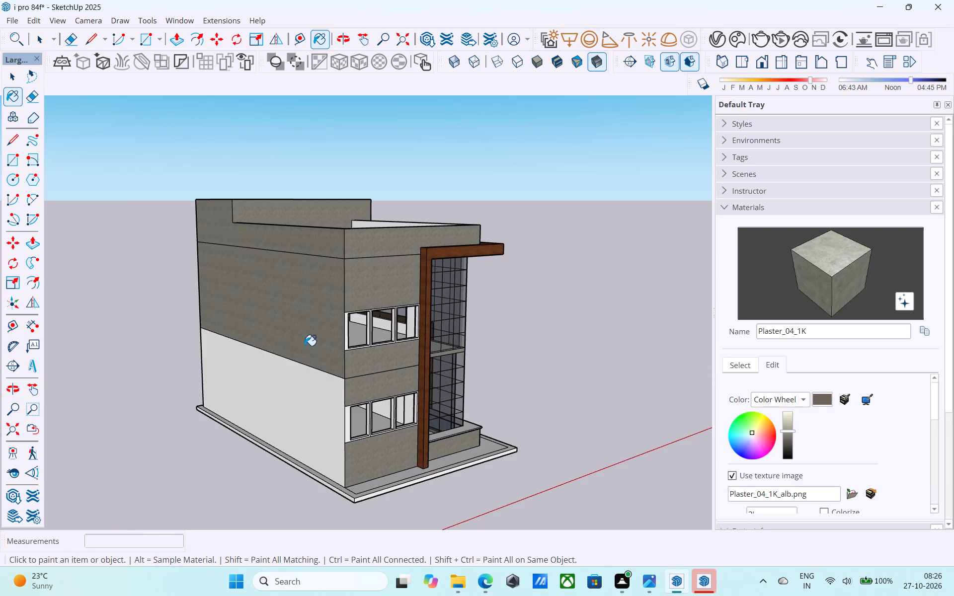
{"action": "left_click", "coordinate": [297, 381]}
Paint the inner faces of the glazed block's rear, side and front roof parapets with Plaster_04_1K.
{"action": "middle_click_drag", "start_coordinate": [401, 340], "coordinate": [0, 343]}
{"action": "middle_click_drag", "start_coordinate": [388, 316], "coordinate": [250, 412]}
{"action": "scroll", "coordinate": [347, 191], "scroll_direction": "up", "scroll_amount": 2}
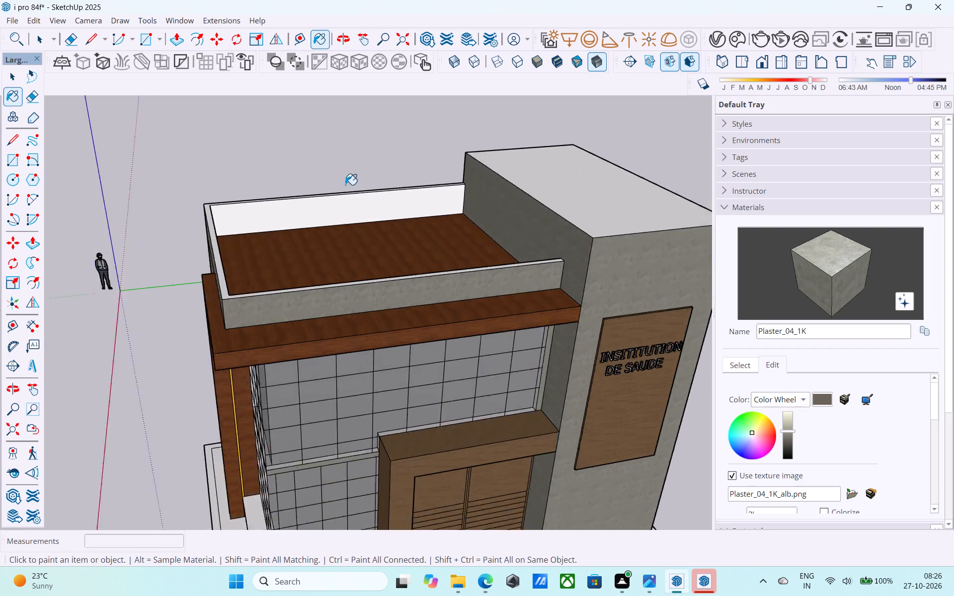
{"action": "scroll", "coordinate": [345, 185], "scroll_direction": "up", "scroll_amount": 2}
{"action": "left_click", "coordinate": [334, 206]}
{"action": "middle_click_drag", "start_coordinate": [335, 207], "coordinate": [164, 235]}
{"action": "left_click", "coordinate": [181, 261]}
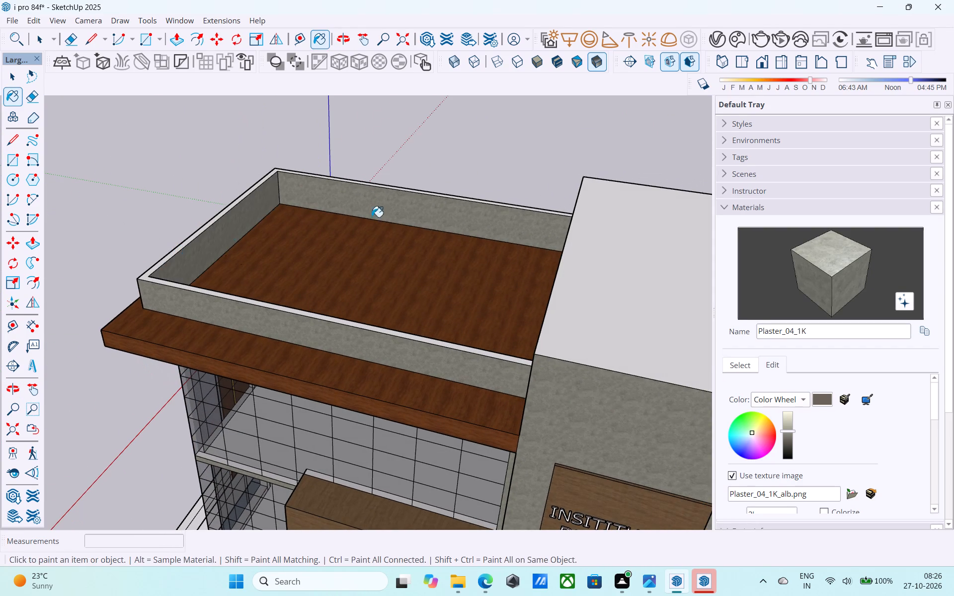
{"action": "middle_click_drag", "start_coordinate": [397, 214], "coordinate": [0, 252]}
{"action": "scroll", "coordinate": [189, 240], "scroll_direction": "up", "scroll_amount": 3}
{"action": "left_click", "coordinate": [195, 238]}
Paint the roof parapet's top rim and the taller sign block's roof with Plaster_04_1K.
{"action": "scroll", "coordinate": [196, 238], "scroll_direction": "up", "scroll_amount": 1}
{"action": "middle_click_drag", "start_coordinate": [196, 238], "coordinate": [686, 167]}
{"action": "scroll", "coordinate": [432, 205], "scroll_direction": "down", "scroll_amount": 4}
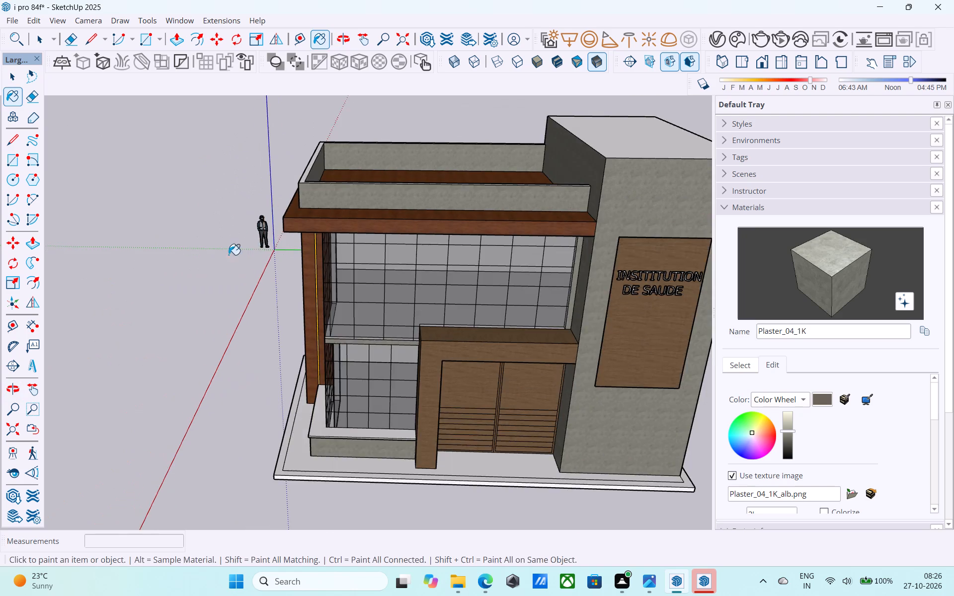
{"action": "scroll", "coordinate": [229, 255], "scroll_direction": "down", "scroll_amount": 3}
{"action": "middle_click_drag", "start_coordinate": [255, 255], "coordinate": [413, 408]}
{"action": "scroll", "coordinate": [372, 327], "scroll_direction": "up", "scroll_amount": 9}
{"action": "left_click", "coordinate": [281, 229]}
{"action": "scroll", "coordinate": [260, 314], "scroll_direction": "up", "scroll_amount": 1}
{"action": "scroll", "coordinate": [278, 345], "scroll_direction": "down", "scroll_amount": 3}
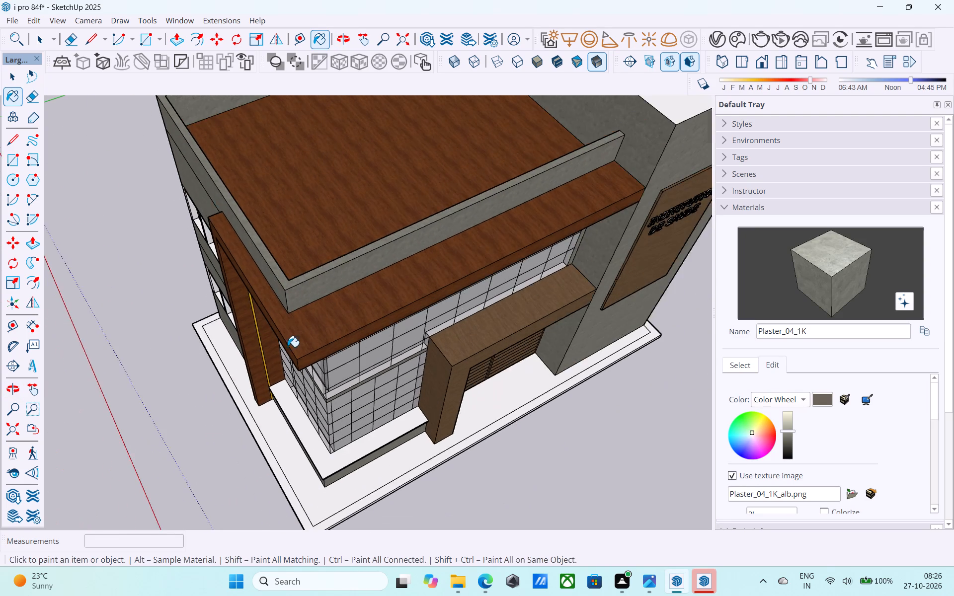
{"action": "scroll", "coordinate": [288, 347], "scroll_direction": "down", "scroll_amount": 13}
{"action": "middle_click_drag", "start_coordinate": [316, 327], "coordinate": [284, 179]}
{"action": "left_click", "coordinate": [440, 202]}
Save the model with the plastered walls and roof surfaces.
{"action": "middle_click_drag", "start_coordinate": [463, 239], "coordinate": [430, 165]}
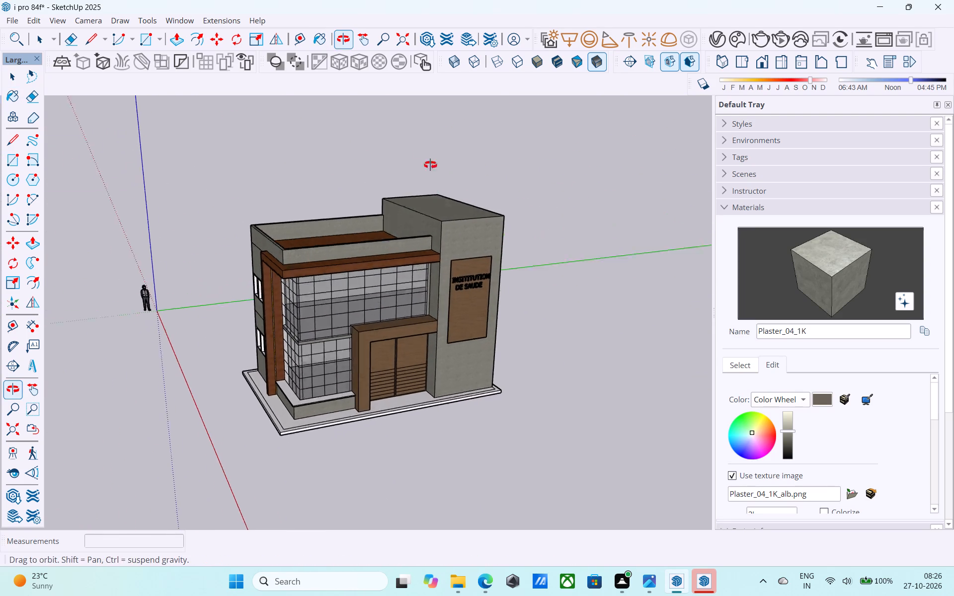
{"action": "middle_click_drag", "start_coordinate": [430, 165], "coordinate": [412, 128]}
{"action": "scroll", "coordinate": [417, 143], "scroll_direction": "up", "scroll_amount": 1}
{"action": "scroll", "coordinate": [443, 282], "scroll_direction": "up", "scroll_amount": 3}
{"action": "scroll", "coordinate": [444, 282], "scroll_direction": "down", "scroll_amount": 3}
{"action": "middle_click_drag", "start_coordinate": [462, 280], "coordinate": [591, 246]}
{"action": "middle_click_drag", "start_coordinate": [383, 287], "coordinate": [465, 278]}
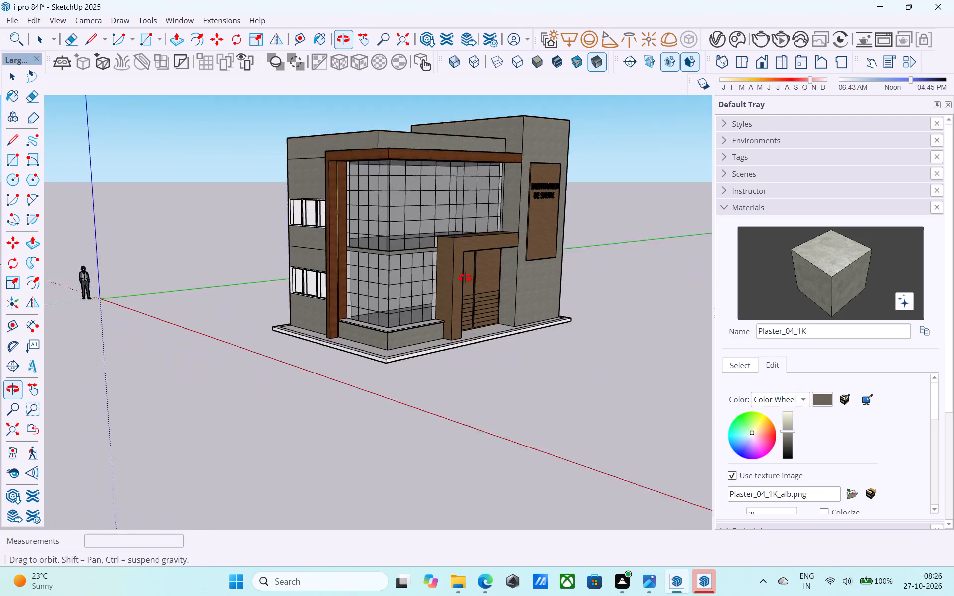
{"action": "middle_click_drag", "start_coordinate": [465, 278], "coordinate": [468, 283]}
{"action": "scroll", "coordinate": [463, 269], "scroll_direction": "up", "scroll_amount": 3}
{"action": "key", "text": "ctrl+s"}
Erase the two horizontal floor lines and their leftover stub on the sign block's blank outer side wall.
{"action": "scroll", "coordinate": [465, 259], "scroll_direction": "down", "scroll_amount": 3}
{"action": "middle_click_drag", "start_coordinate": [468, 255], "coordinate": [440, 312], "text": "shift"}
{"action": "scroll", "coordinate": [438, 269], "scroll_direction": "up", "scroll_amount": 2}
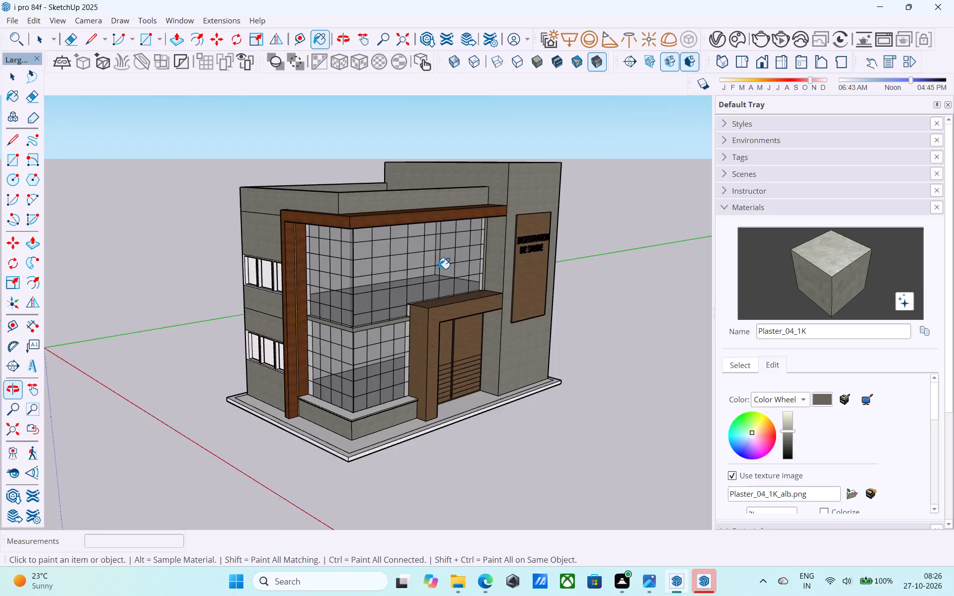
{"action": "scroll", "coordinate": [438, 269], "scroll_direction": "up", "scroll_amount": 2}
{"action": "key", "text": "space"}
{"action": "middle_click_drag", "start_coordinate": [511, 253], "coordinate": [255, 242]}
{"action": "middle_click_drag", "start_coordinate": [407, 254], "coordinate": [186, 247]}
{"action": "scroll", "coordinate": [187, 245], "scroll_direction": "down", "scroll_amount": 4}
{"action": "middle_click", "coordinate": [192, 247]}
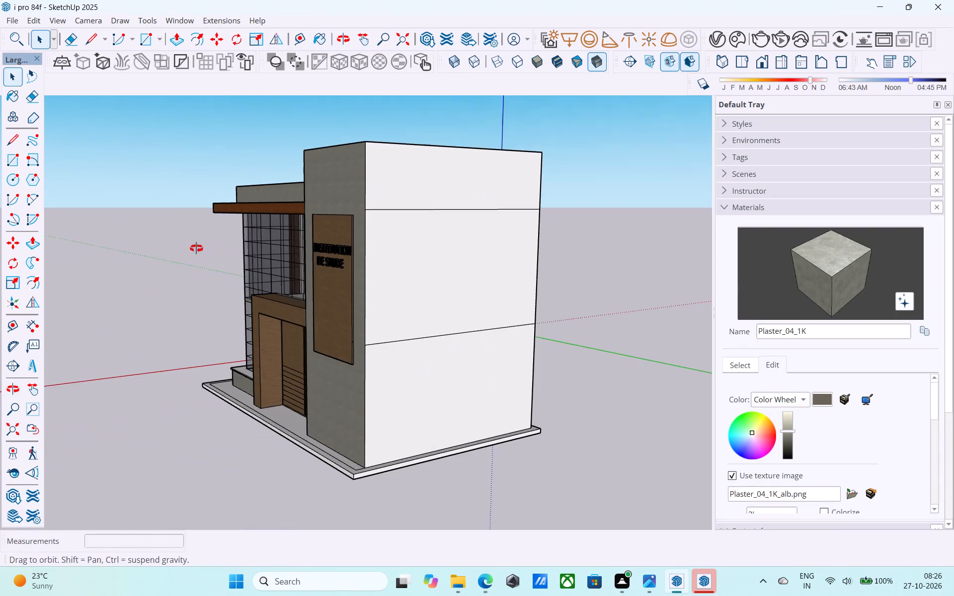
{"action": "scroll", "coordinate": [443, 237], "scroll_direction": "up", "scroll_amount": 1}
{"action": "key", "text": "e"}
{"action": "left_click_drag", "start_coordinate": [441, 195], "coordinate": [446, 244]}
{"action": "left_click_drag", "start_coordinate": [450, 326], "coordinate": [447, 384]}
{"action": "middle_click_drag", "start_coordinate": [495, 333], "coordinate": [386, 353]}
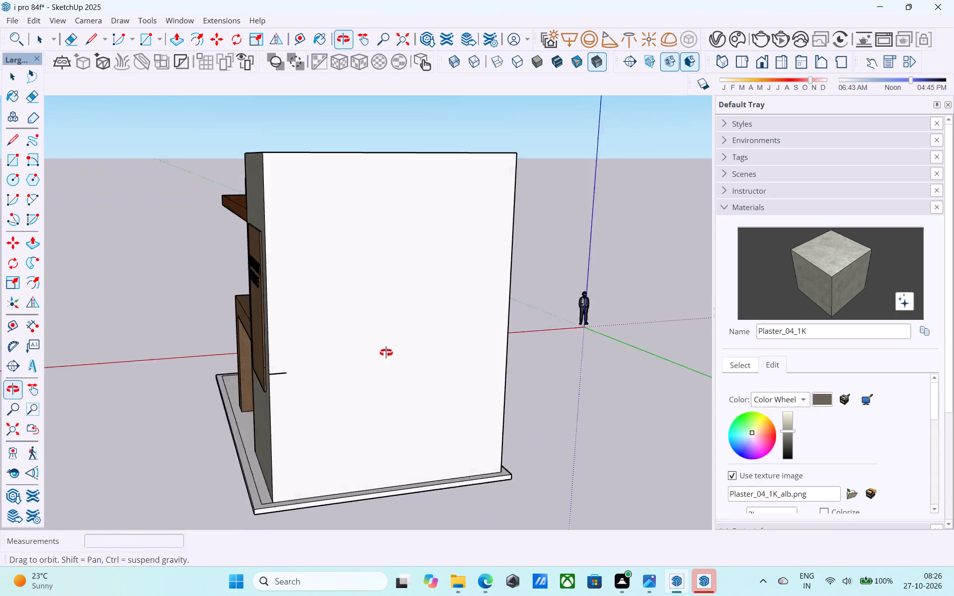
{"action": "middle_click_drag", "start_coordinate": [386, 353], "coordinate": [387, 350]}
{"action": "left_click_drag", "start_coordinate": [259, 368], "coordinate": [258, 373]}
Erase the two horizontal floor lines across the plastered rear wall, including the short stubs left at its corners.
{"action": "middle_click_drag", "start_coordinate": [380, 350], "coordinate": [156, 351]}
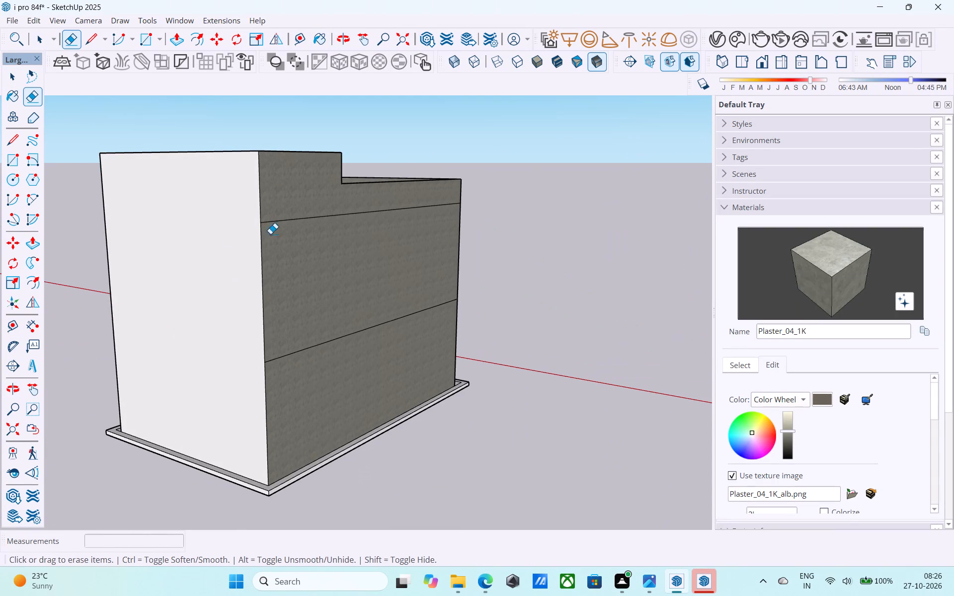
{"action": "left_click", "coordinate": [279, 220]}
{"action": "left_click_drag", "start_coordinate": [318, 360], "coordinate": [318, 340]}
{"action": "middle_click", "coordinate": [336, 310]}
{"action": "scroll", "coordinate": [274, 358], "scroll_direction": "up", "scroll_amount": 7}
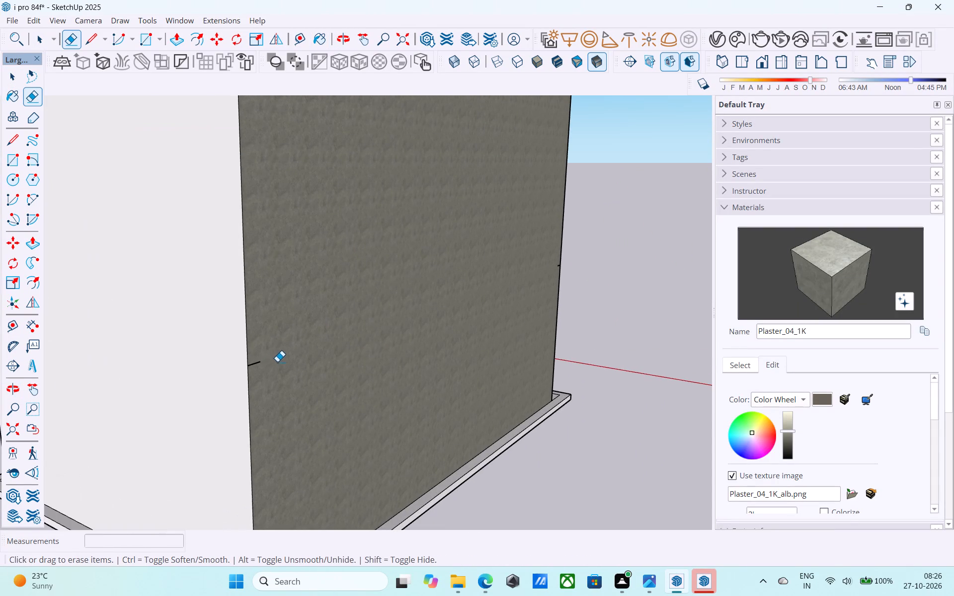
{"action": "left_click", "coordinate": [263, 364]}
{"action": "left_click", "coordinate": [255, 363]}
{"action": "middle_click_drag", "start_coordinate": [422, 304], "coordinate": [163, 313]}
{"action": "scroll", "coordinate": [418, 305], "scroll_direction": "up", "scroll_amount": 1}
{"action": "scroll", "coordinate": [160, 314], "scroll_direction": "down", "scroll_amount": 2}
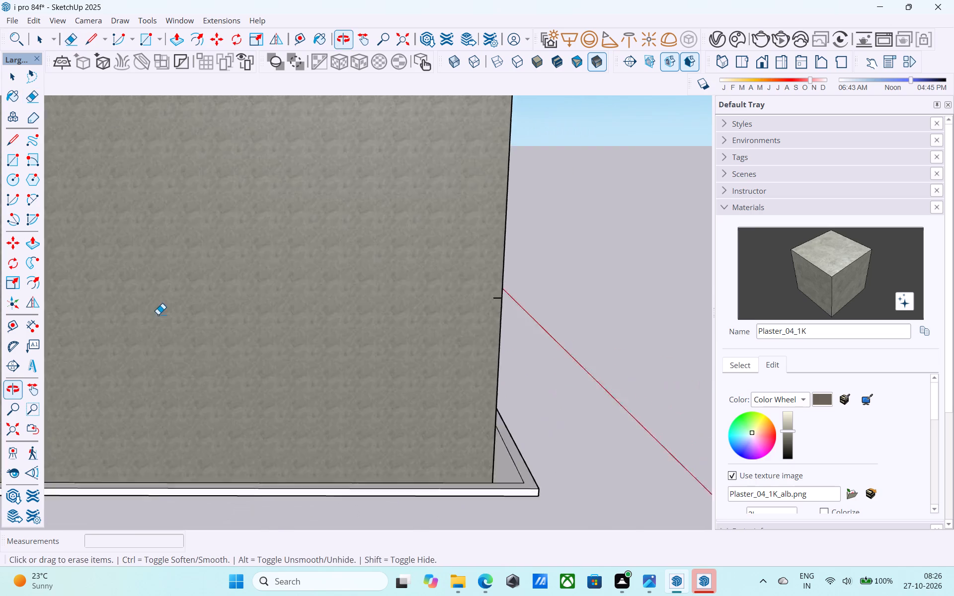
{"action": "scroll", "coordinate": [158, 314], "scroll_direction": "down", "scroll_amount": 2}
{"action": "scroll", "coordinate": [368, 309], "scroll_direction": "up", "scroll_amount": 10}
{"action": "left_click_drag", "start_coordinate": [410, 295], "coordinate": [416, 305]}
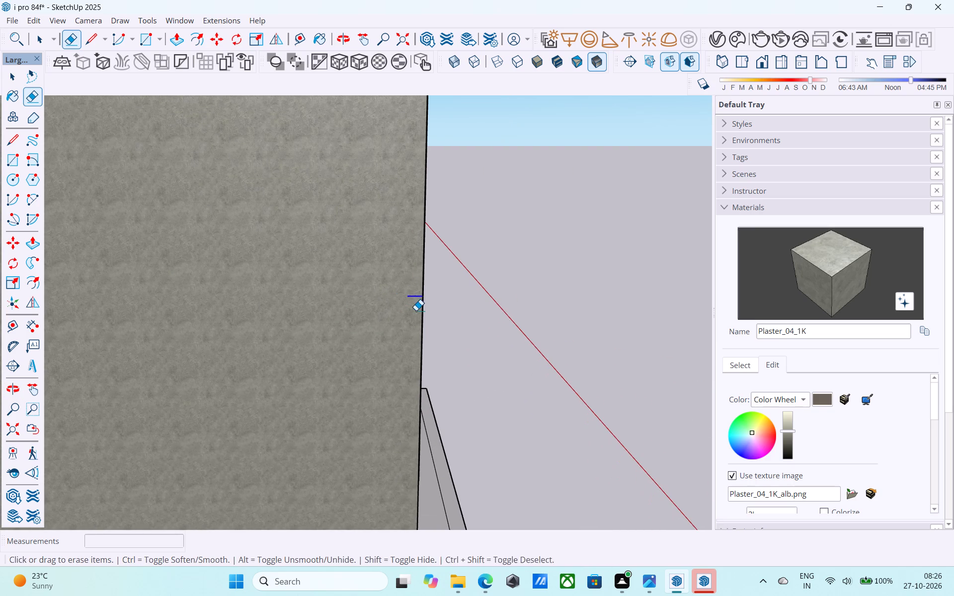
{"action": "middle_click_drag", "start_coordinate": [414, 310], "coordinate": [237, 309]}
{"action": "left_click_drag", "start_coordinate": [236, 265], "coordinate": [238, 273]}
Erase the horizontal line below the parapet on the glazed block's windowed side wall.
{"action": "scroll", "coordinate": [332, 302], "scroll_direction": "down", "scroll_amount": 6}
{"action": "middle_click_drag", "start_coordinate": [381, 299], "coordinate": [118, 317]}
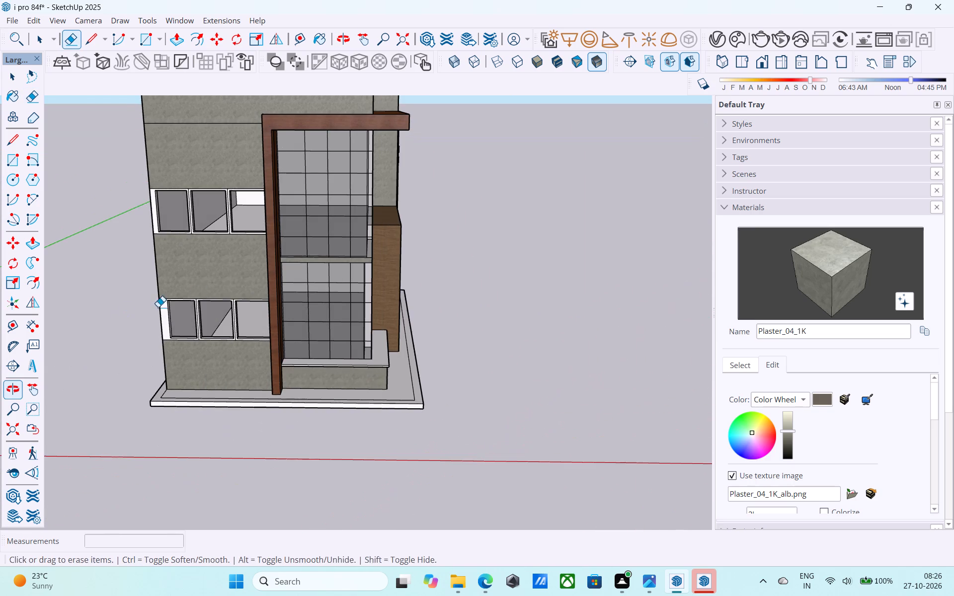
{"action": "middle_click_drag", "start_coordinate": [234, 283], "coordinate": [342, 380], "text": "shift"}
{"action": "left_click_drag", "start_coordinate": [327, 209], "coordinate": [328, 239]}
Save the model after the wall line cleanup and leave the Eraser.
{"action": "middle_click_drag", "start_coordinate": [342, 251], "coordinate": [73, 251]}
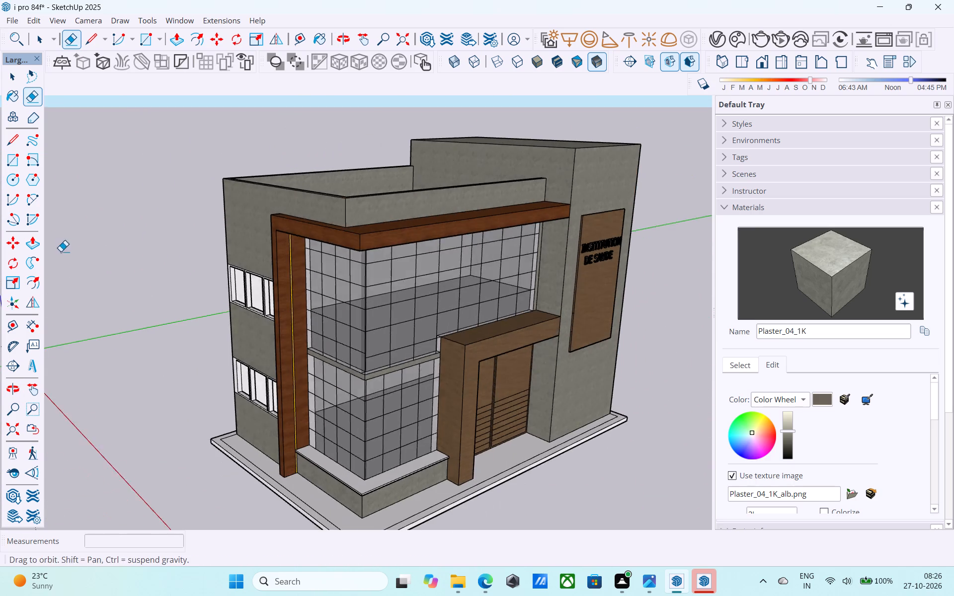
{"action": "middle_click_drag", "start_coordinate": [405, 260], "coordinate": [288, 221]}
{"action": "scroll", "coordinate": [301, 228], "scroll_direction": "down", "scroll_amount": 5}
{"action": "middle_click_drag", "start_coordinate": [308, 255], "coordinate": [382, 263], "text": "shift"}
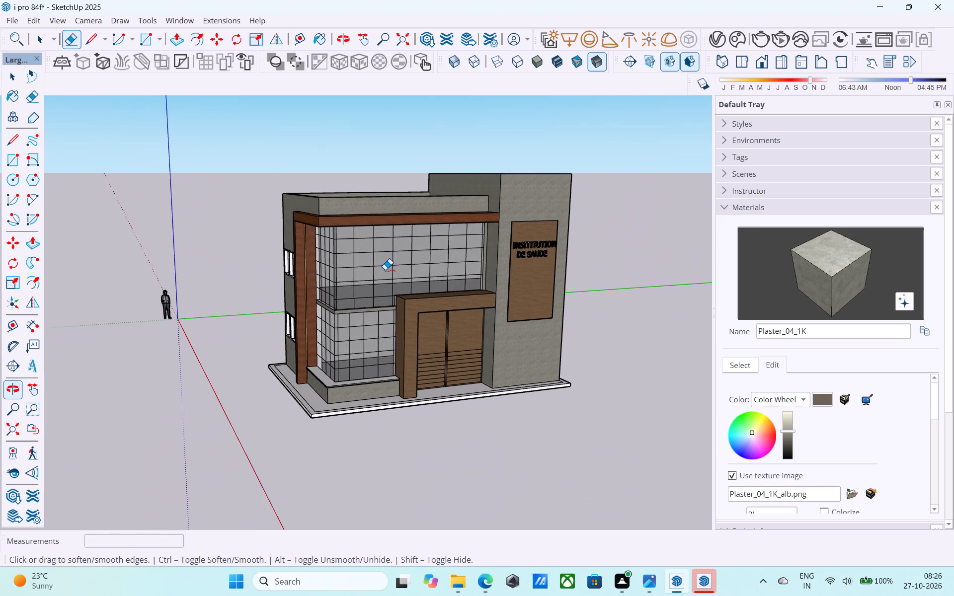
{"action": "key", "text": "ctrl+s"}
{"action": "key", "text": "space"}
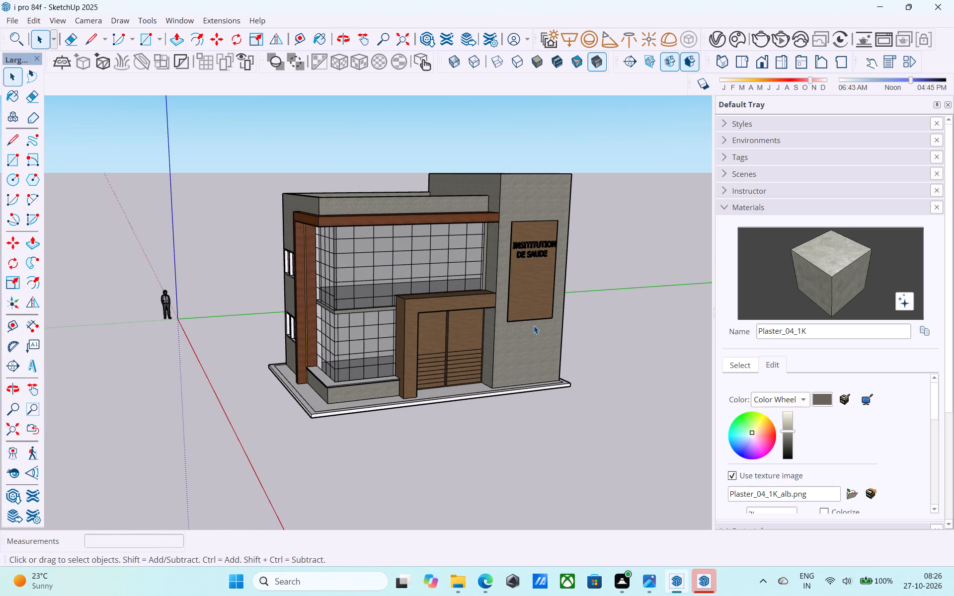
Adjust the Plaster_04_1K material's colour to a lighter, near-neutral grey.
{"action": "left_click", "coordinate": [752, 433]}
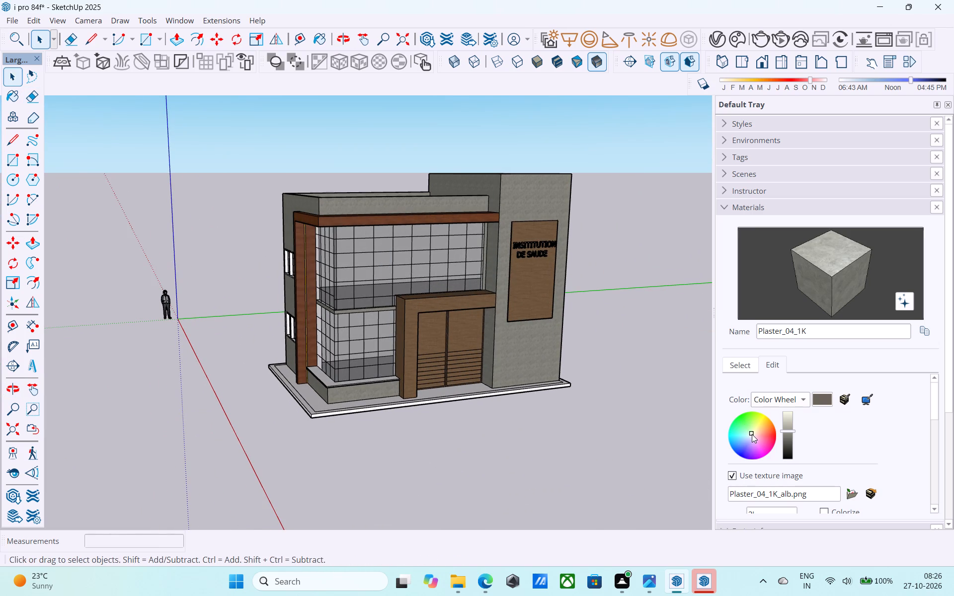
{"action": "left_click", "coordinate": [752, 435]}
{"action": "scroll", "coordinate": [752, 435], "scroll_direction": "up", "scroll_amount": 4}
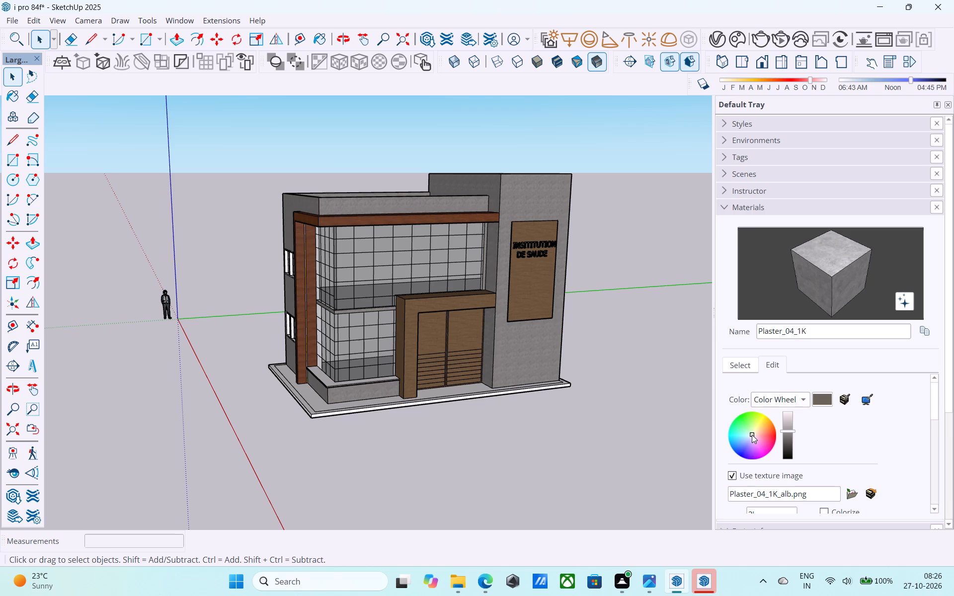
{"action": "left_click", "coordinate": [751, 434]}
{"action": "left_click_drag", "start_coordinate": [789, 432], "coordinate": [789, 428]}
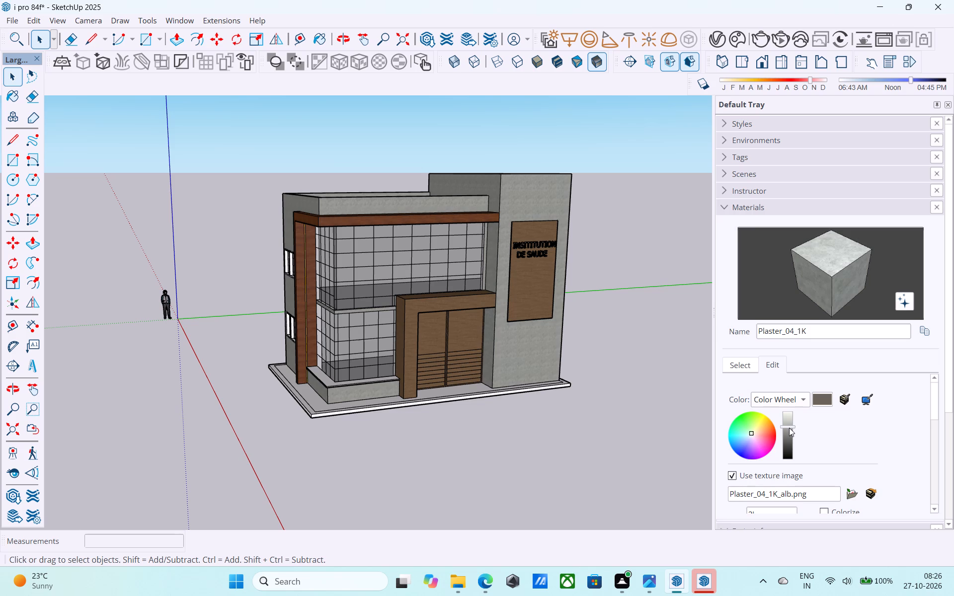
{"action": "left_click_drag", "start_coordinate": [789, 428], "coordinate": [790, 425]}
Examine the facade, side wall and roof from several angles to judge the lightened plaster.
{"action": "middle_click_drag", "start_coordinate": [657, 384], "coordinate": [645, 351]}
{"action": "scroll", "coordinate": [440, 338], "scroll_direction": "up", "scroll_amount": 4}
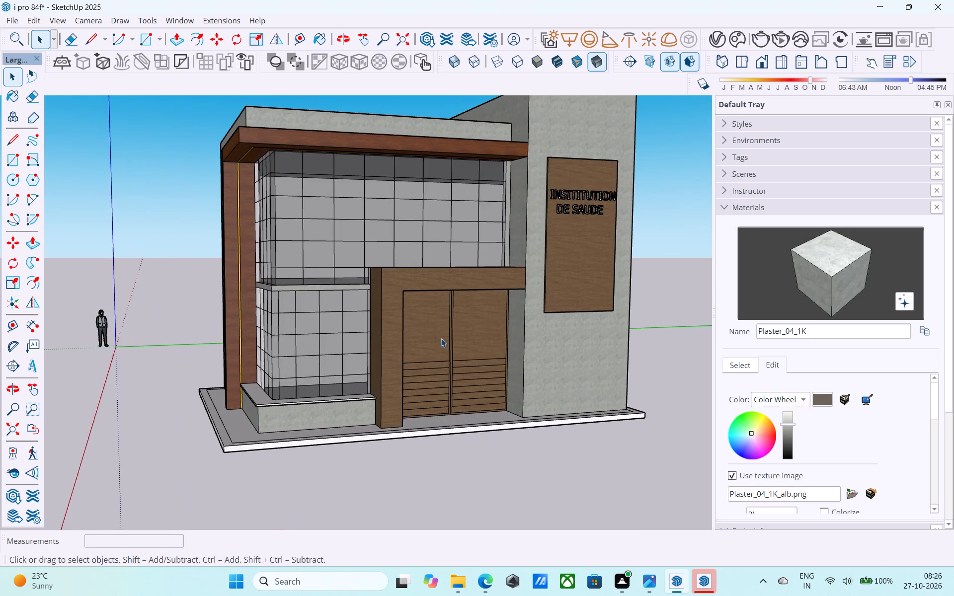
{"action": "scroll", "coordinate": [441, 338], "scroll_direction": "down", "scroll_amount": 6}
{"action": "middle_click_drag", "start_coordinate": [440, 342], "coordinate": [544, 350]}
{"action": "scroll", "coordinate": [332, 272], "scroll_direction": "up", "scroll_amount": 6}
{"action": "middle_click_drag", "start_coordinate": [408, 299], "coordinate": [332, 249]}
{"action": "scroll", "coordinate": [332, 243], "scroll_direction": "down", "scroll_amount": 5}
{"action": "middle_click_drag", "start_coordinate": [332, 243], "coordinate": [391, 375]}
{"action": "scroll", "coordinate": [340, 342], "scroll_direction": "up", "scroll_amount": 3}
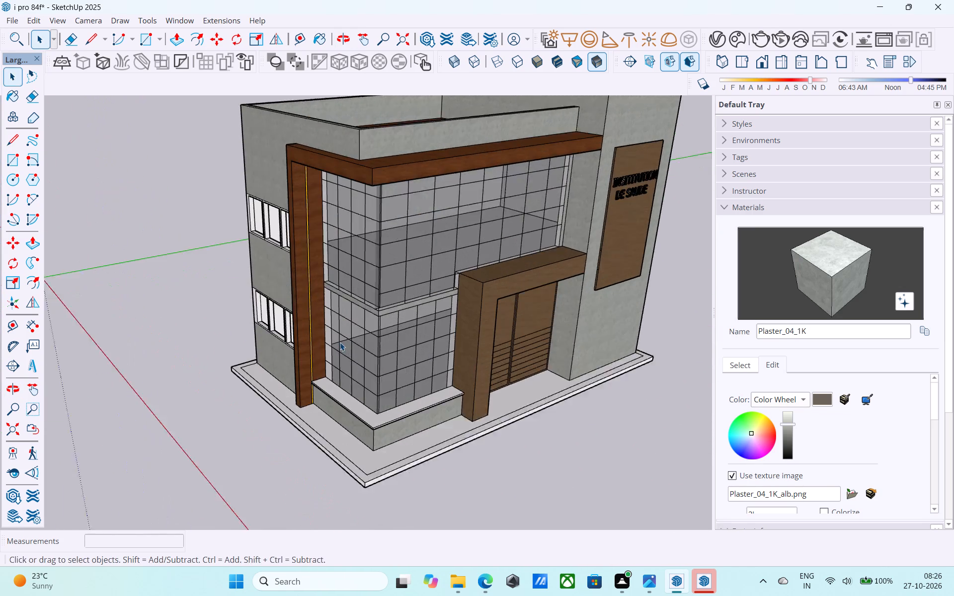
{"action": "scroll", "coordinate": [340, 342], "scroll_direction": "up", "scroll_amount": 2}
{"action": "middle_click_drag", "start_coordinate": [340, 342], "coordinate": [349, 336]}
{"action": "scroll", "coordinate": [349, 336], "scroll_direction": "down", "scroll_amount": 5}
{"action": "middle_click_drag", "start_coordinate": [349, 336], "coordinate": [359, 324]}
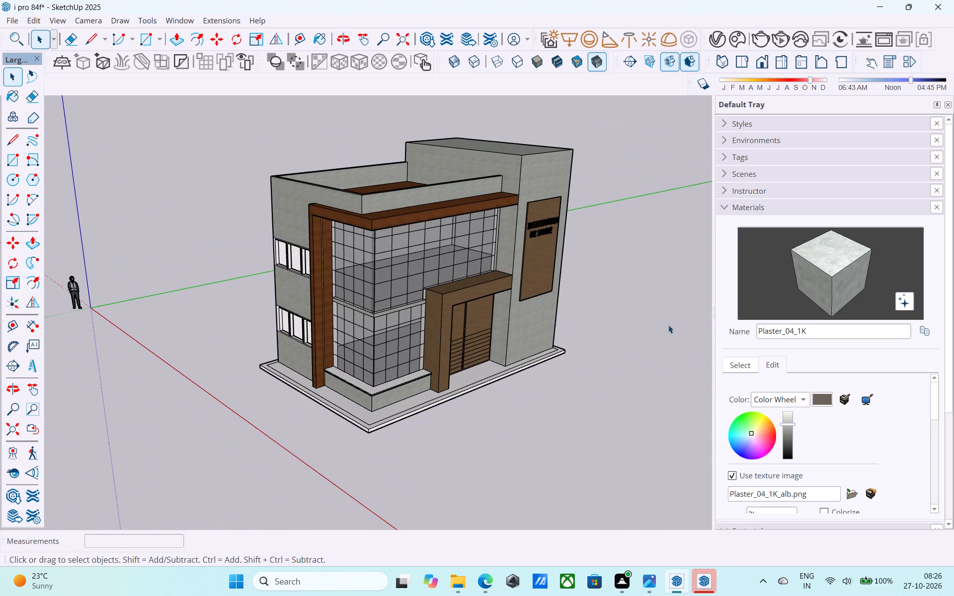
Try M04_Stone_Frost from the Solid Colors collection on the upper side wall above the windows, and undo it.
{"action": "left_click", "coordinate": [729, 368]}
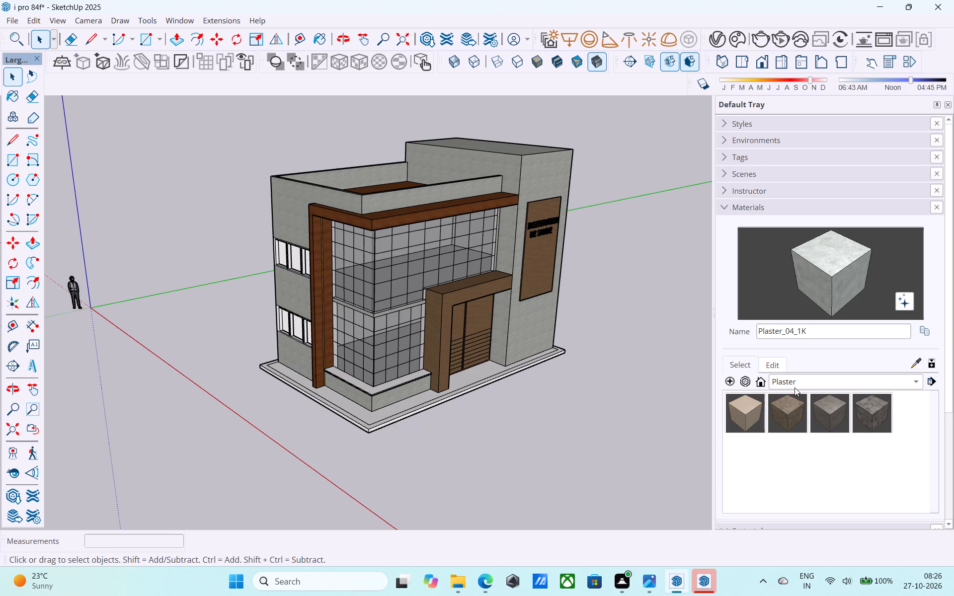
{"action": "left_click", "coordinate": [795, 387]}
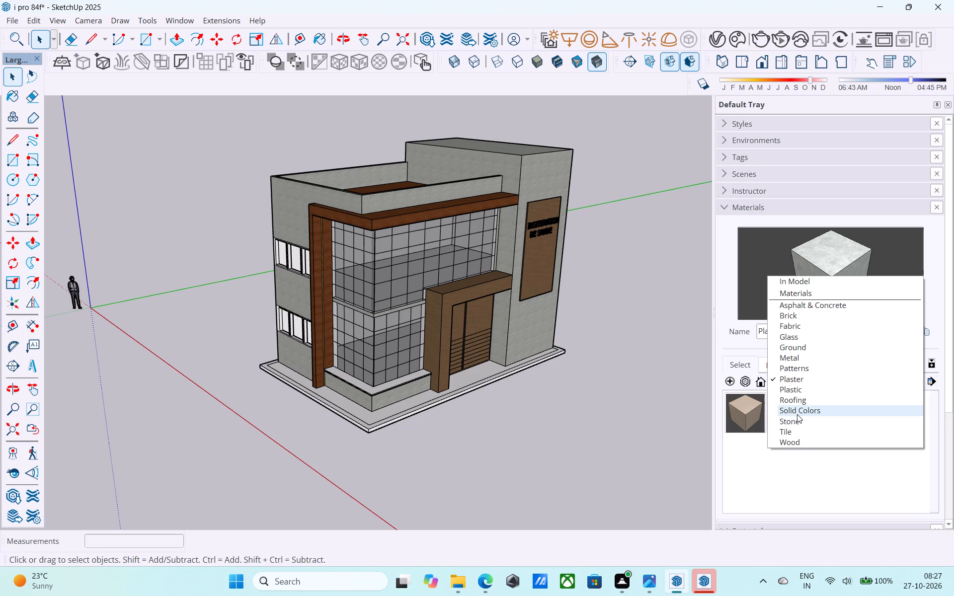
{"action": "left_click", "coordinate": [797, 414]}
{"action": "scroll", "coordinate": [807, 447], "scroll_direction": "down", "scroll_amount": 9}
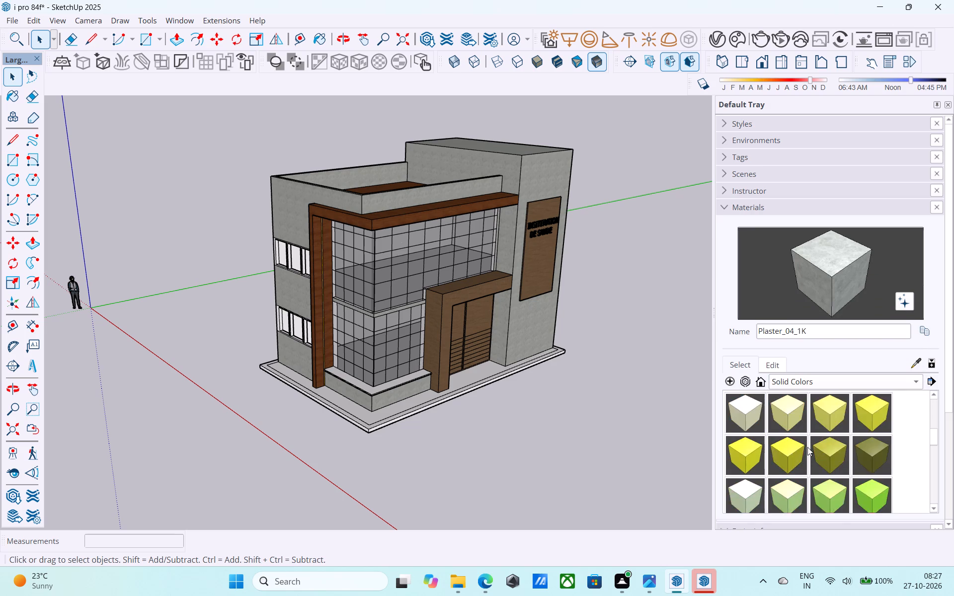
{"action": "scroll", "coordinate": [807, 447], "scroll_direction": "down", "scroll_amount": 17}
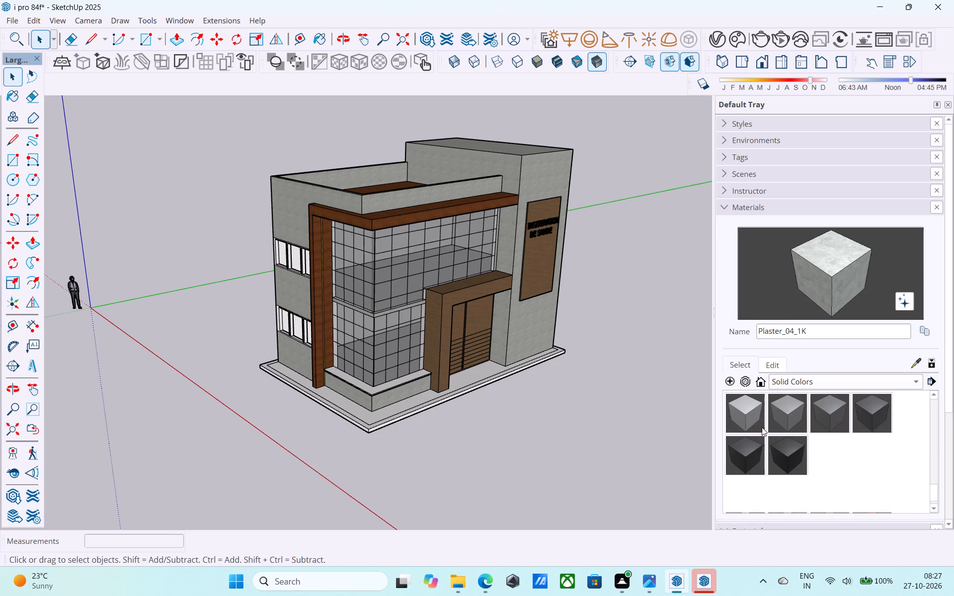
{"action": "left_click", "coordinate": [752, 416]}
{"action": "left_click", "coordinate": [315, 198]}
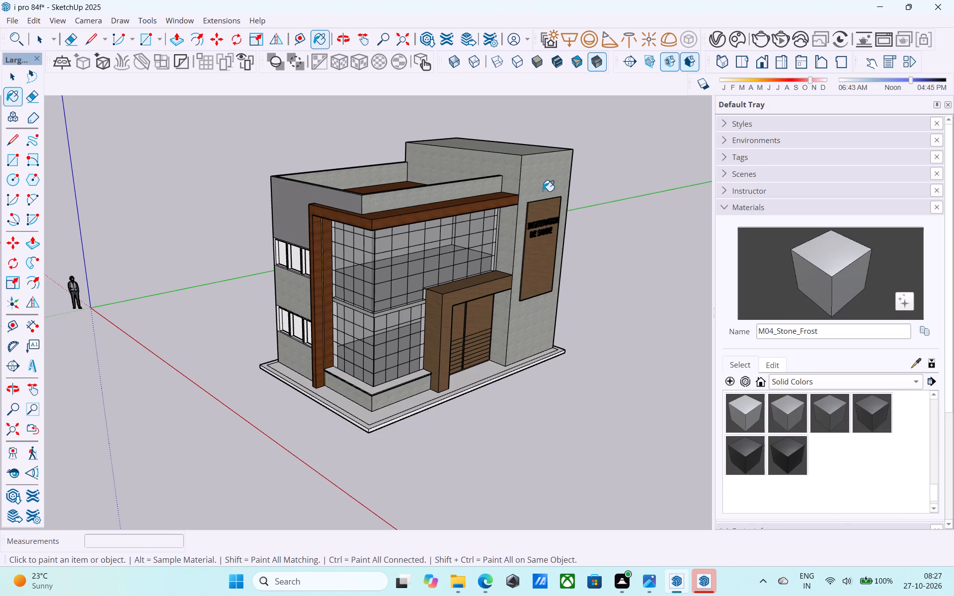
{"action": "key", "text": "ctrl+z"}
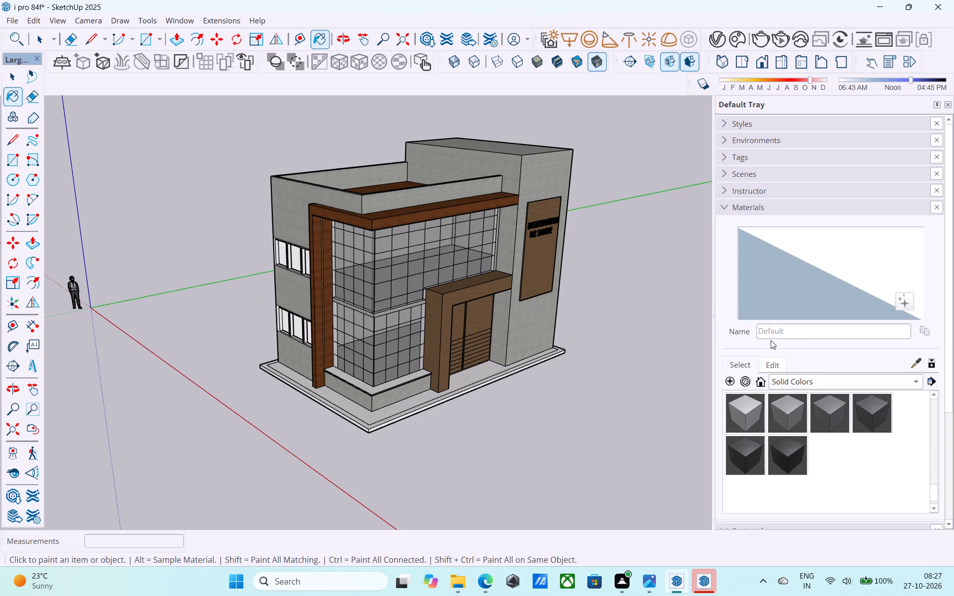
Paint the tower's front and inner side faces, the outer parapet faces and the windowed side wall's sections with the Default material.
{"action": "left_click", "coordinate": [774, 279]}
{"action": "left_click_drag", "start_coordinate": [543, 194], "coordinate": [539, 191]}
{"action": "left_click", "coordinate": [507, 179]}
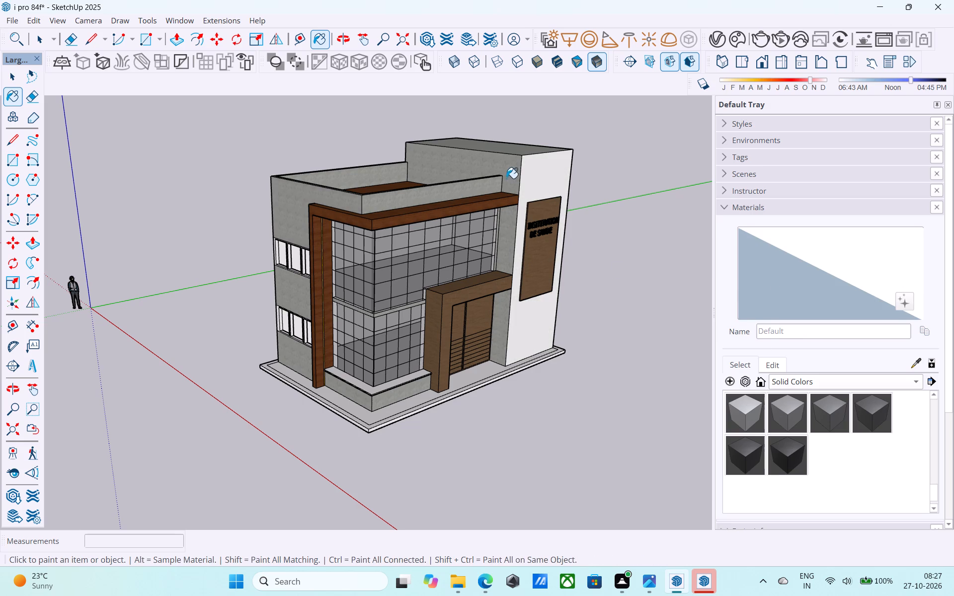
{"action": "left_click", "coordinate": [315, 193]}
{"action": "left_click", "coordinate": [391, 201]}
{"action": "scroll", "coordinate": [342, 268], "scroll_direction": "up", "scroll_amount": 4}
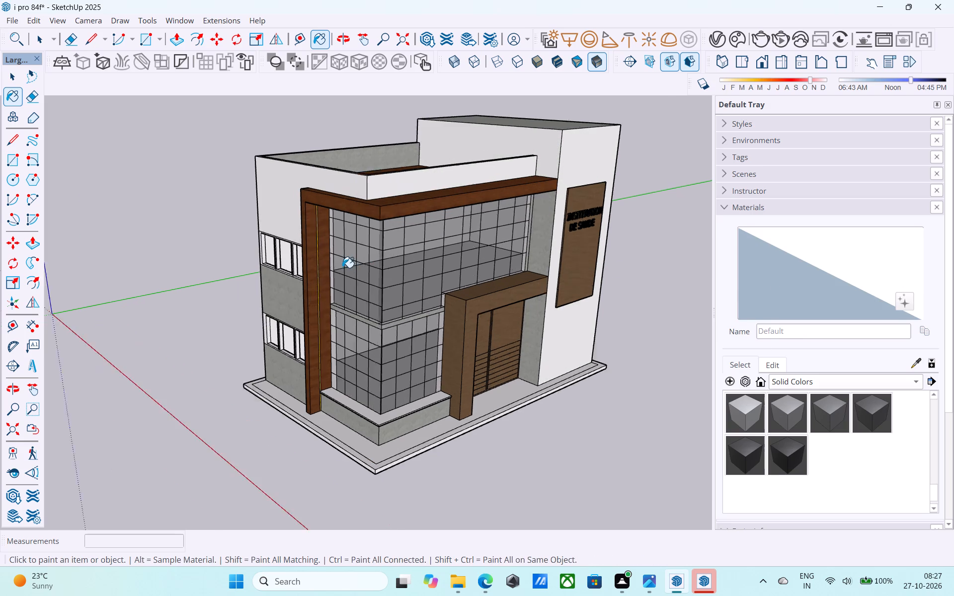
{"action": "left_click", "coordinate": [278, 300]}
{"action": "left_click", "coordinate": [270, 386]}
{"action": "scroll", "coordinate": [388, 447], "scroll_direction": "down", "scroll_amount": 4}
{"action": "middle_click_drag", "start_coordinate": [379, 435], "coordinate": [335, 380]}
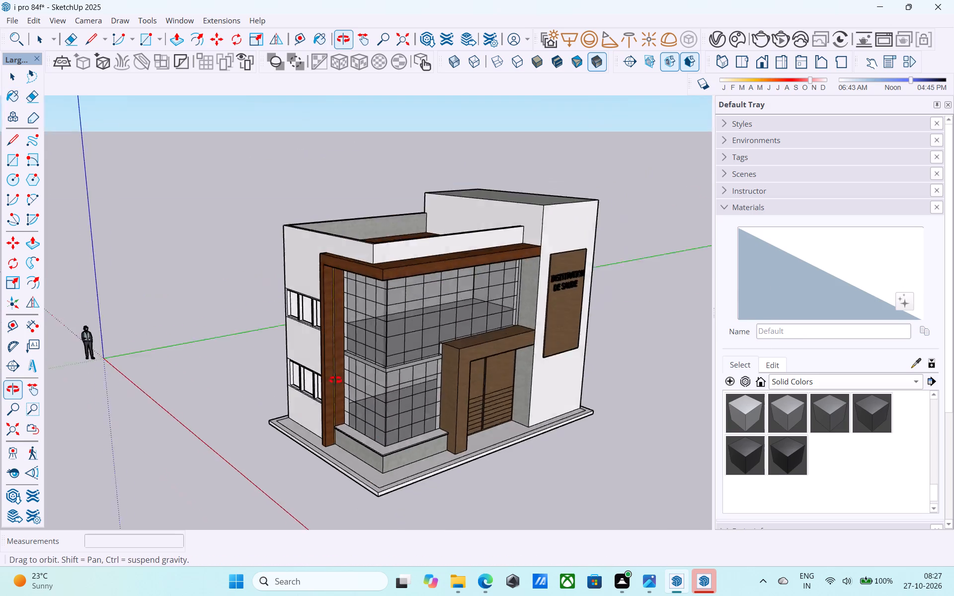
{"action": "middle_click_drag", "start_coordinate": [335, 380], "coordinate": [466, 385]}
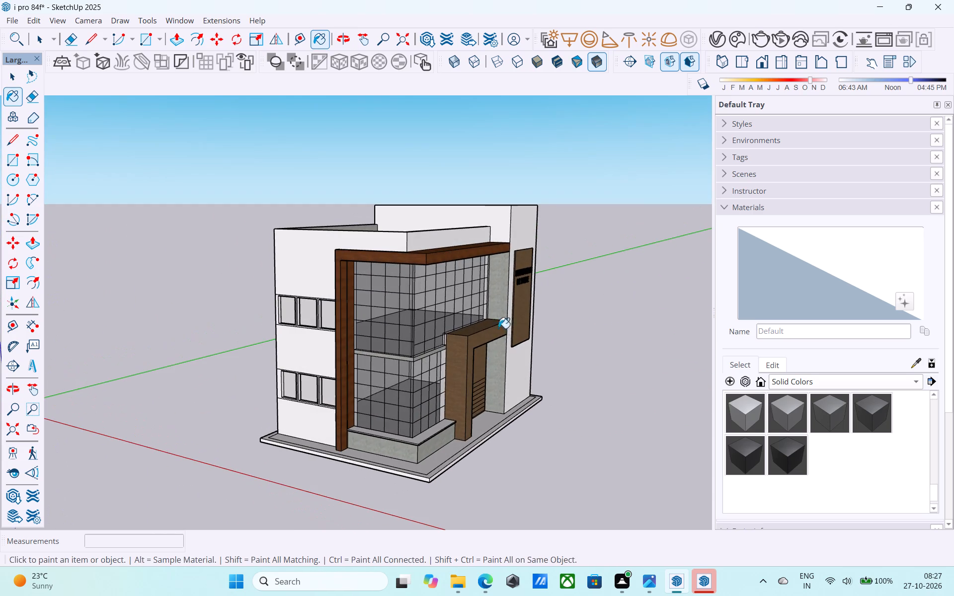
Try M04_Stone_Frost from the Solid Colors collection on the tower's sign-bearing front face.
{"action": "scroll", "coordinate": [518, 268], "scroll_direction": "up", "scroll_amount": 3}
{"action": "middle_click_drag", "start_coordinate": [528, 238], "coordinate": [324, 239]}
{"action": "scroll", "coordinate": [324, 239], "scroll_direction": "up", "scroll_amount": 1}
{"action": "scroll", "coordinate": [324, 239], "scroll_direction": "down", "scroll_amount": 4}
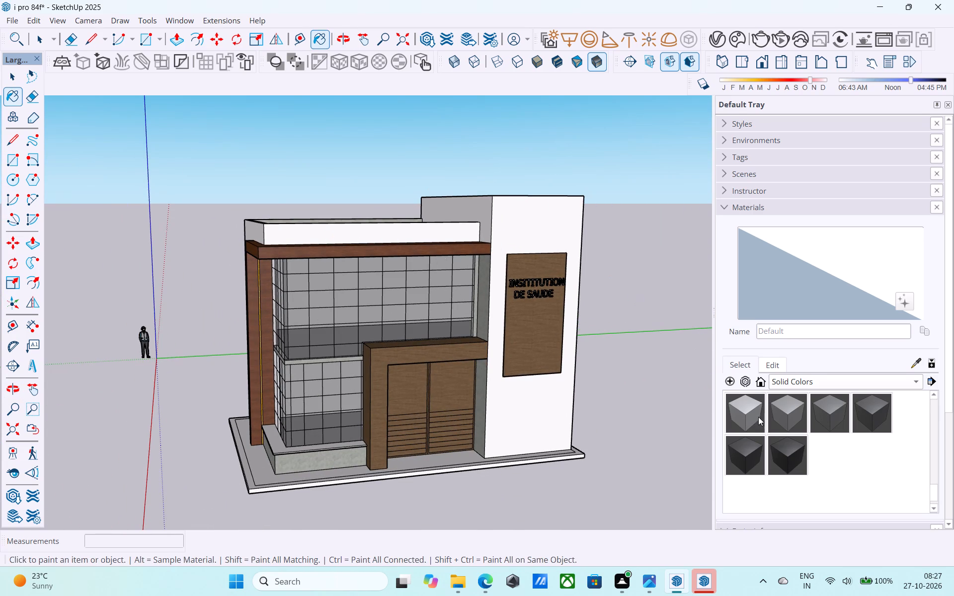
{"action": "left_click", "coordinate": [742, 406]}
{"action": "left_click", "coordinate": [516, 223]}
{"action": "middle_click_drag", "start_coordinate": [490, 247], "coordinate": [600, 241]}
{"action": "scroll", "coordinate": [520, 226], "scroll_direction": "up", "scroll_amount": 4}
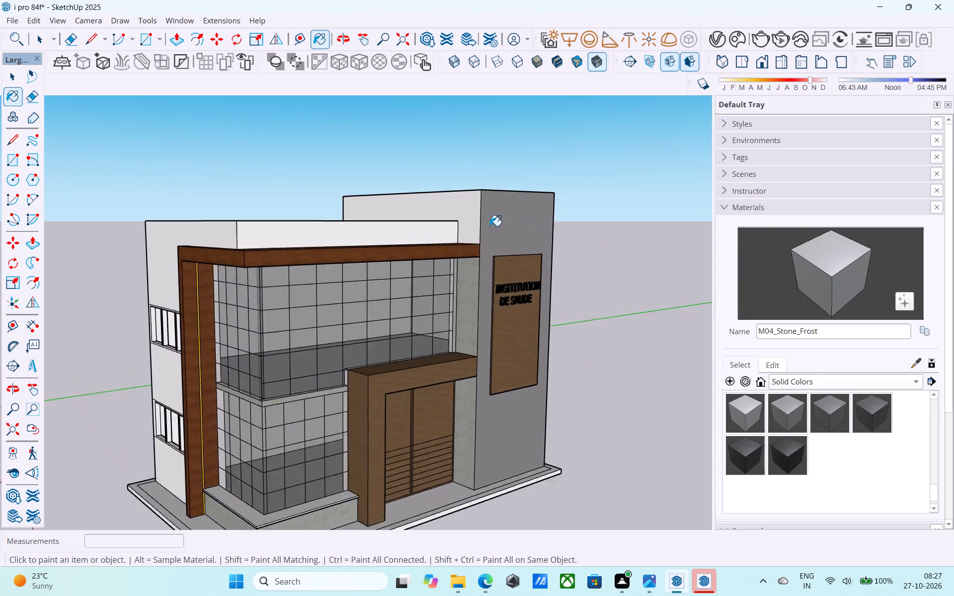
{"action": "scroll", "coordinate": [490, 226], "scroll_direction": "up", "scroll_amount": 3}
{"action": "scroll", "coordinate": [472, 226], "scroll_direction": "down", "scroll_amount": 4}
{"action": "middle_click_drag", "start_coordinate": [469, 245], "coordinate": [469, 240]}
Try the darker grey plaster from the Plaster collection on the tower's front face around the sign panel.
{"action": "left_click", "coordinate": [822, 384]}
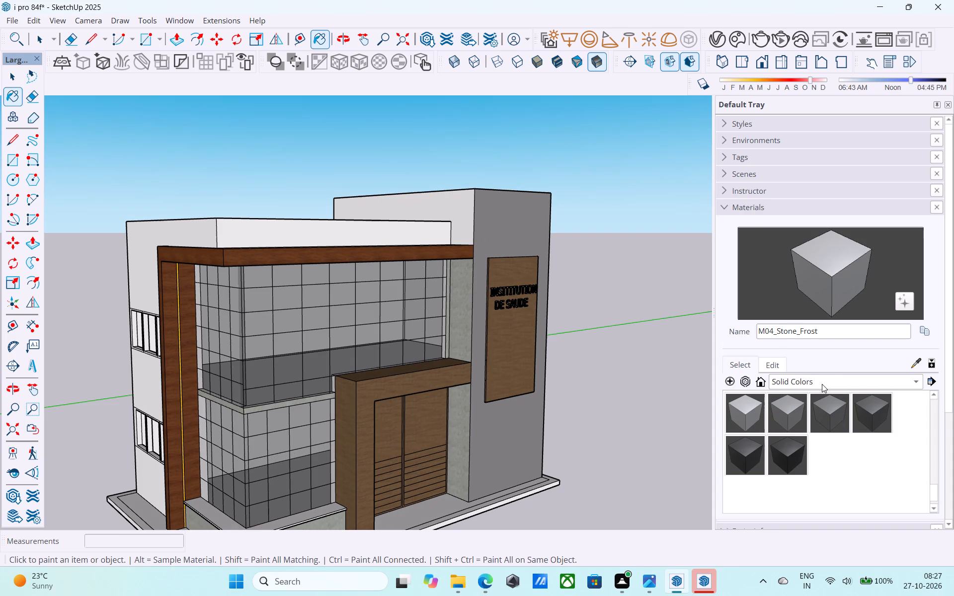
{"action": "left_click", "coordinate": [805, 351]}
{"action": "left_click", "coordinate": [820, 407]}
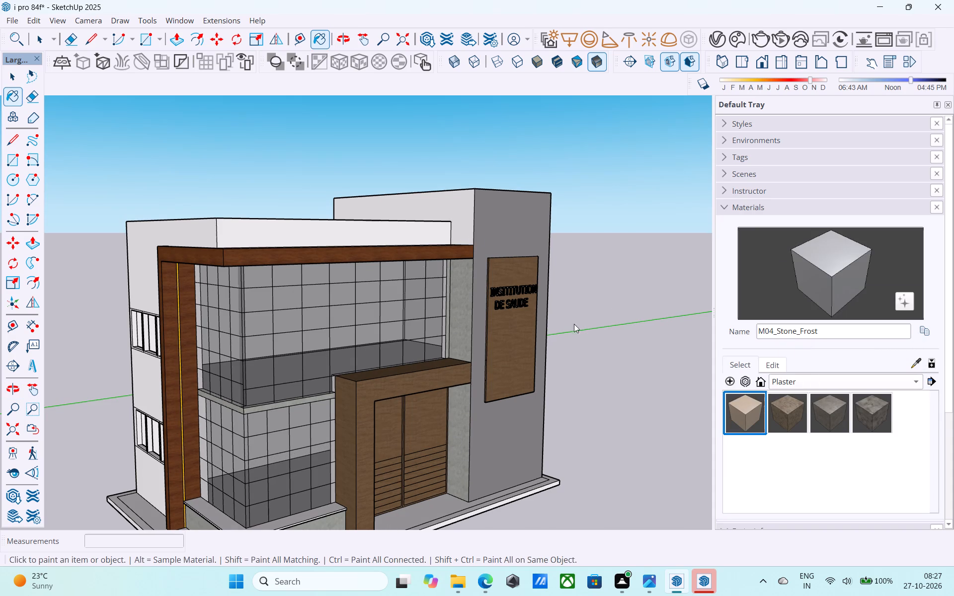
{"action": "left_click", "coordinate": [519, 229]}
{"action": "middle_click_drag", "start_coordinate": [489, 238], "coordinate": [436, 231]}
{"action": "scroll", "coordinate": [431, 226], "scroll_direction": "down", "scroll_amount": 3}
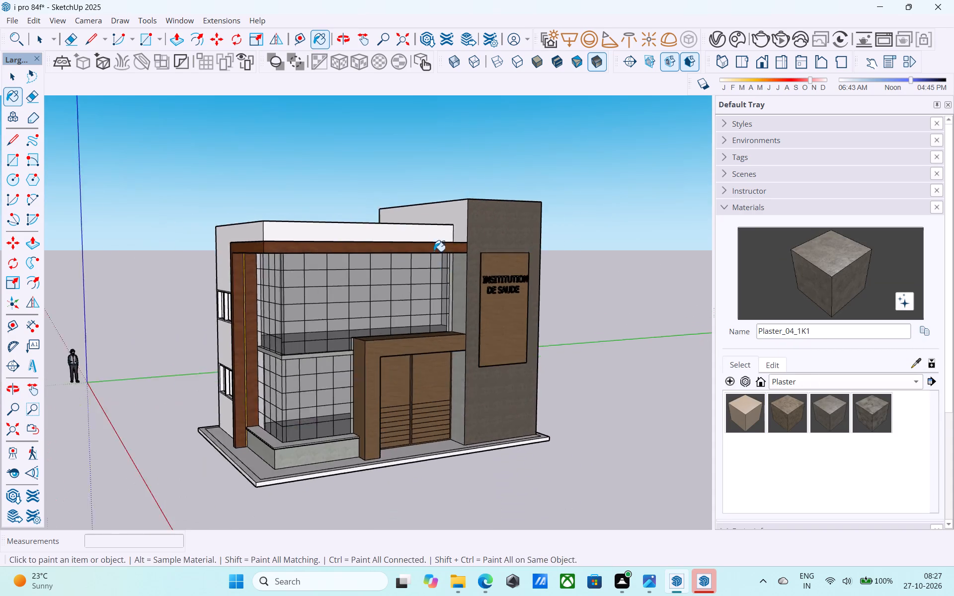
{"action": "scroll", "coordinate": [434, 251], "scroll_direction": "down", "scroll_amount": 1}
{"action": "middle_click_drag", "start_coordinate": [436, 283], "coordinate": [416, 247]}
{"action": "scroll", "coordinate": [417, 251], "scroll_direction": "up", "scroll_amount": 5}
Leave the Paint Bucket and save the model, purging its unused items.
{"action": "key", "text": "space"}
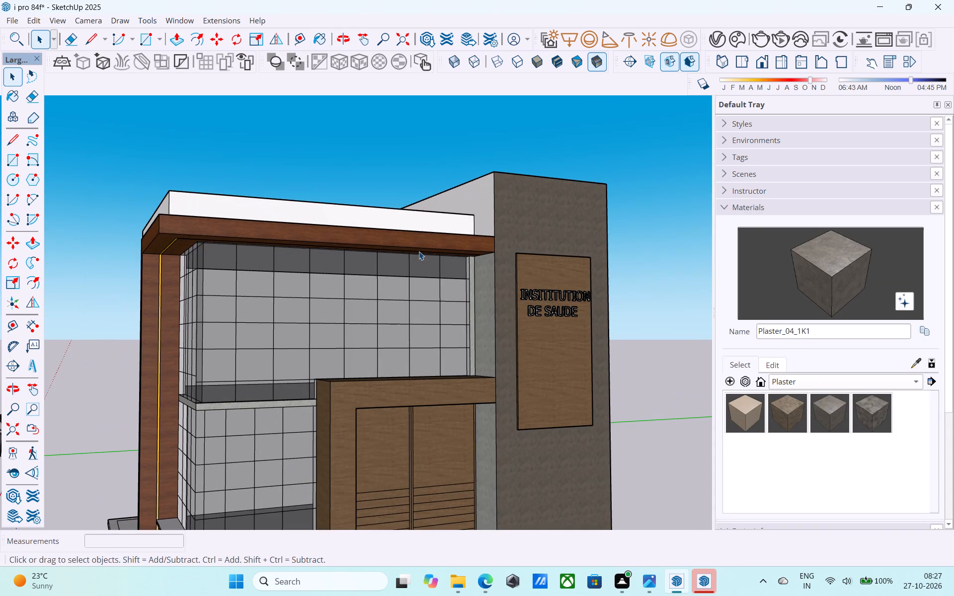
{"action": "key", "text": "ctrl+s"}
{"action": "left_click", "coordinate": [444, 376]}
Repaint the tower's front face and adjoining upper side face with the in-model Plaster_04_1K material.
{"action": "middle_click_drag", "start_coordinate": [521, 258], "coordinate": [505, 313]}
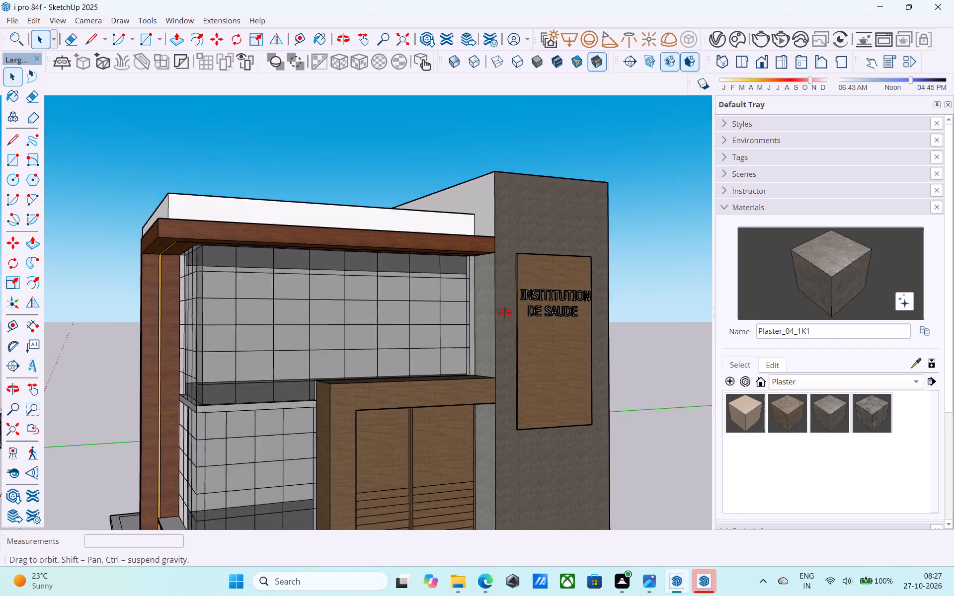
{"action": "middle_click_drag", "start_coordinate": [505, 313], "coordinate": [488, 373]}
{"action": "left_click", "coordinate": [527, 253]}
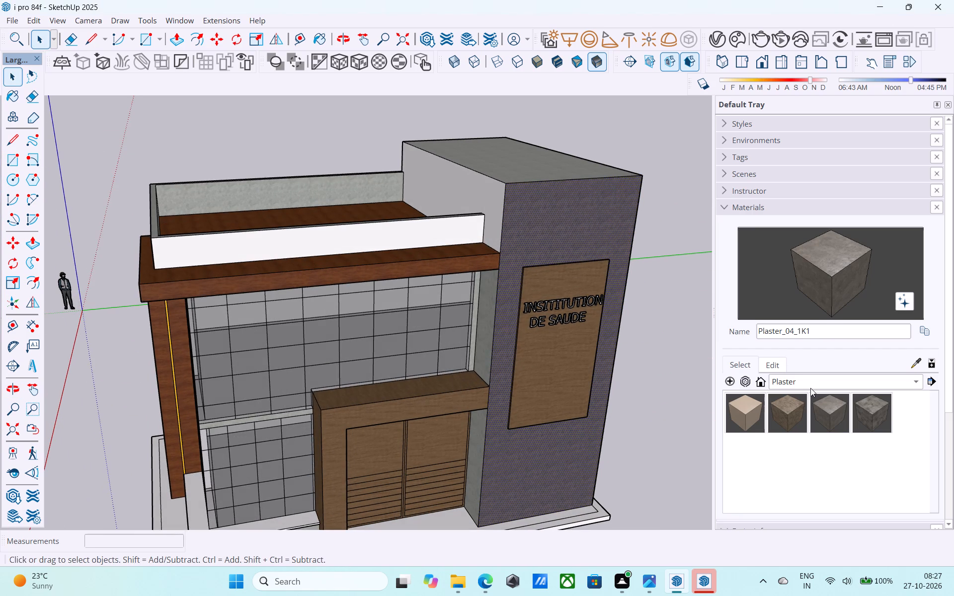
{"action": "left_click", "coordinate": [810, 388]}
{"action": "left_click", "coordinate": [788, 284]}
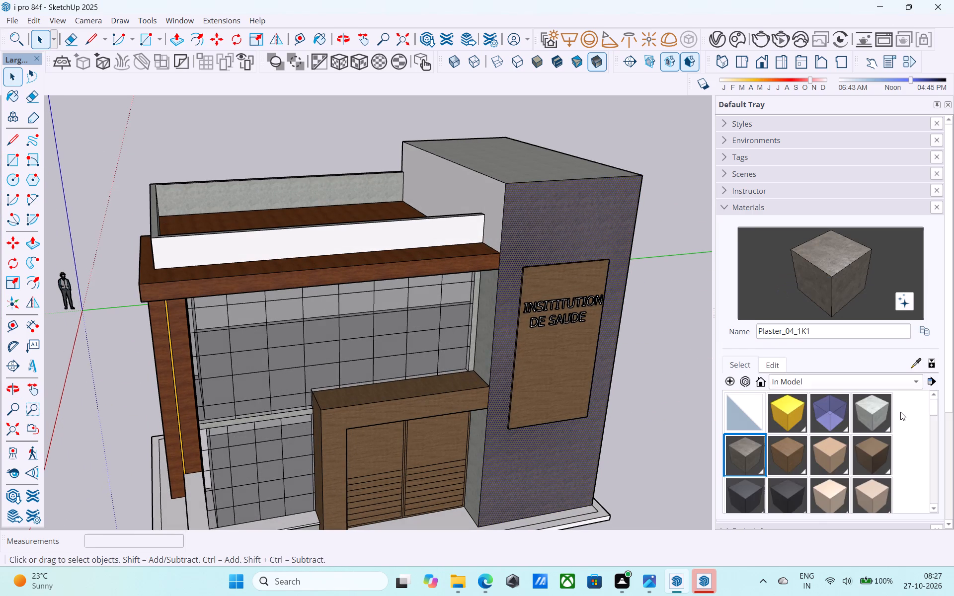
{"action": "left_click", "coordinate": [900, 412]}
{"action": "left_click", "coordinate": [880, 406]}
{"action": "left_click", "coordinate": [570, 233]}
{"action": "middle_click_drag", "start_coordinate": [530, 241], "coordinate": [566, 234]}
{"action": "scroll", "coordinate": [537, 240], "scroll_direction": "up", "scroll_amount": 1}
{"action": "key", "text": "space"}
{"action": "left_click", "coordinate": [688, 238]}
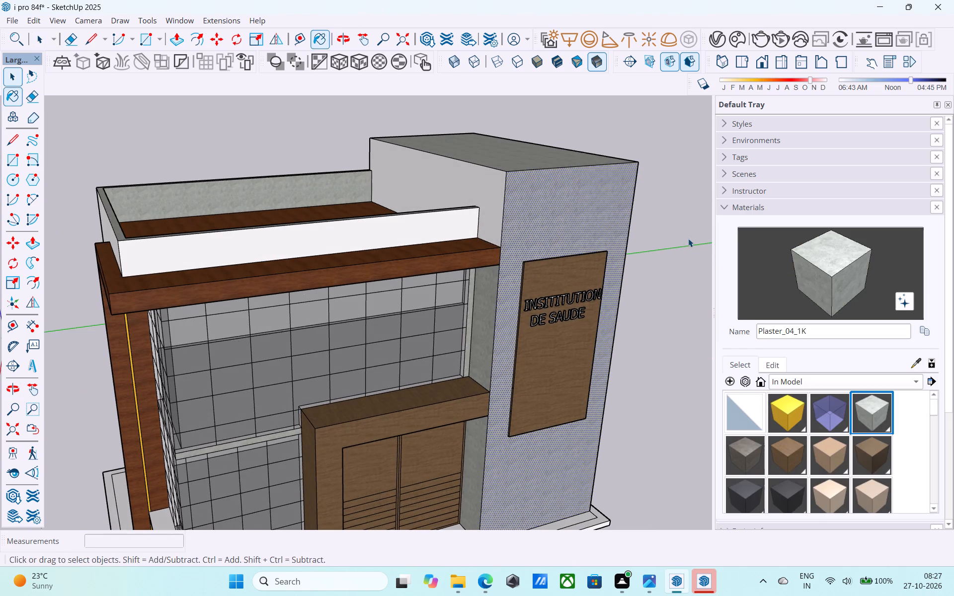
{"action": "middle_click_drag", "start_coordinate": [507, 234], "coordinate": [610, 223]}
{"action": "left_click", "coordinate": [811, 275]}
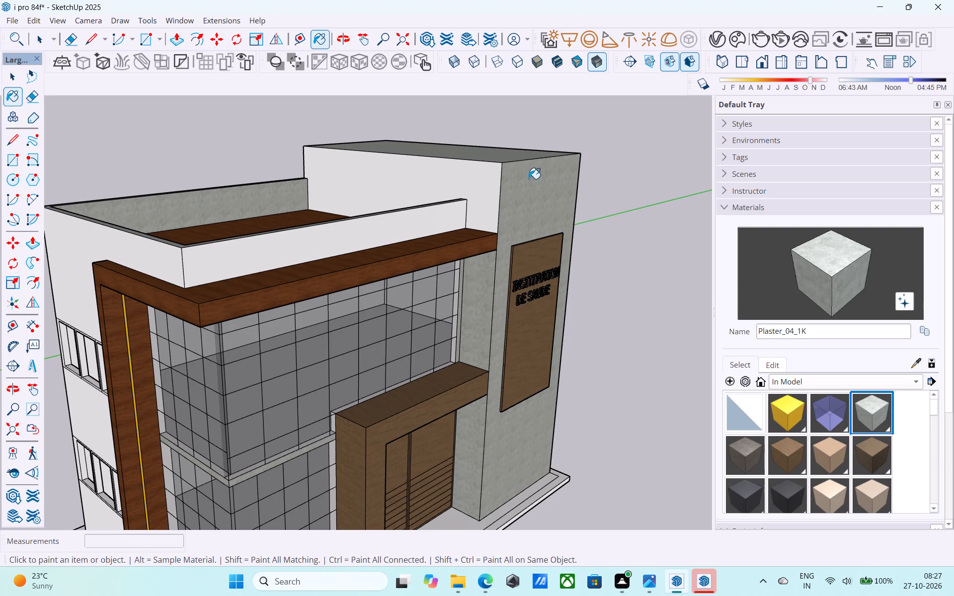
{"action": "left_click", "coordinate": [499, 189]}
{"action": "middle_click_drag", "start_coordinate": [493, 223], "coordinate": [488, 187]}
{"action": "key", "text": "space"}
Examine the facade from low angles to judge the plastered tower against the white walls.
{"action": "scroll", "coordinate": [490, 184], "scroll_direction": "down", "scroll_amount": 5}
{"action": "middle_click_drag", "start_coordinate": [486, 227], "coordinate": [446, 169]}
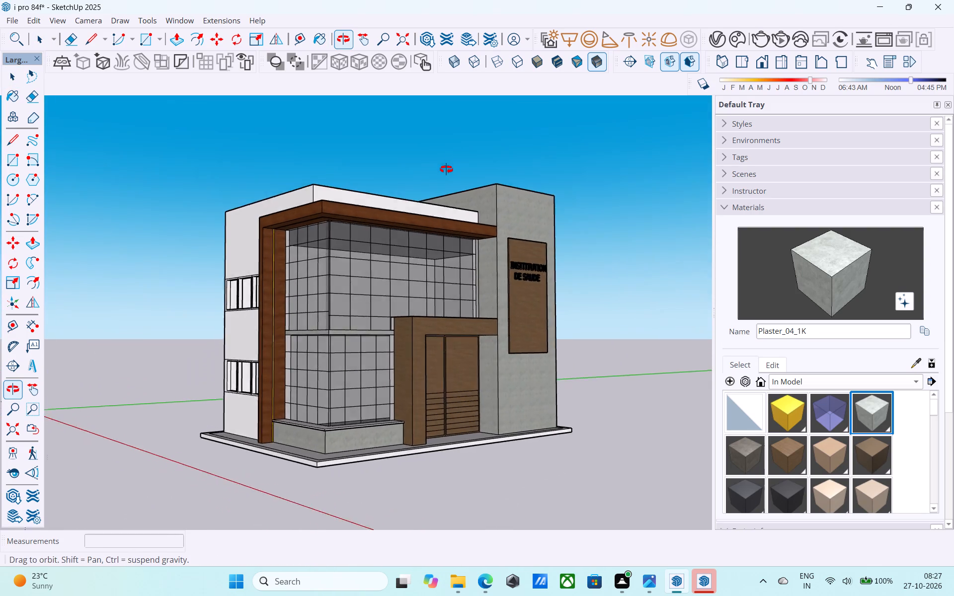
{"action": "middle_click_drag", "start_coordinate": [446, 169], "coordinate": [419, 168]}
{"action": "middle_click_drag", "start_coordinate": [386, 205], "coordinate": [403, 214]}
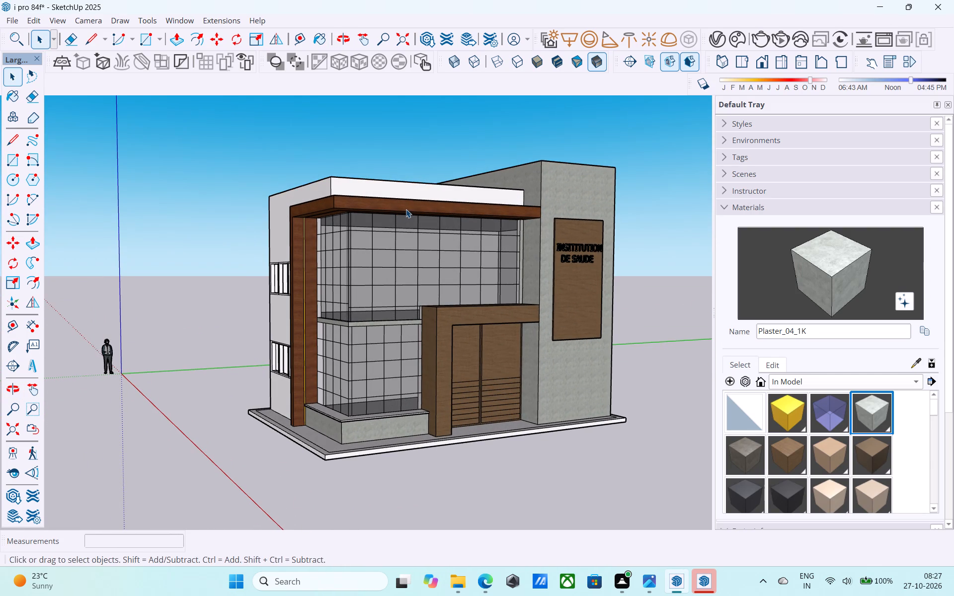
{"action": "middle_click_drag", "start_coordinate": [408, 212], "coordinate": [405, 207]}
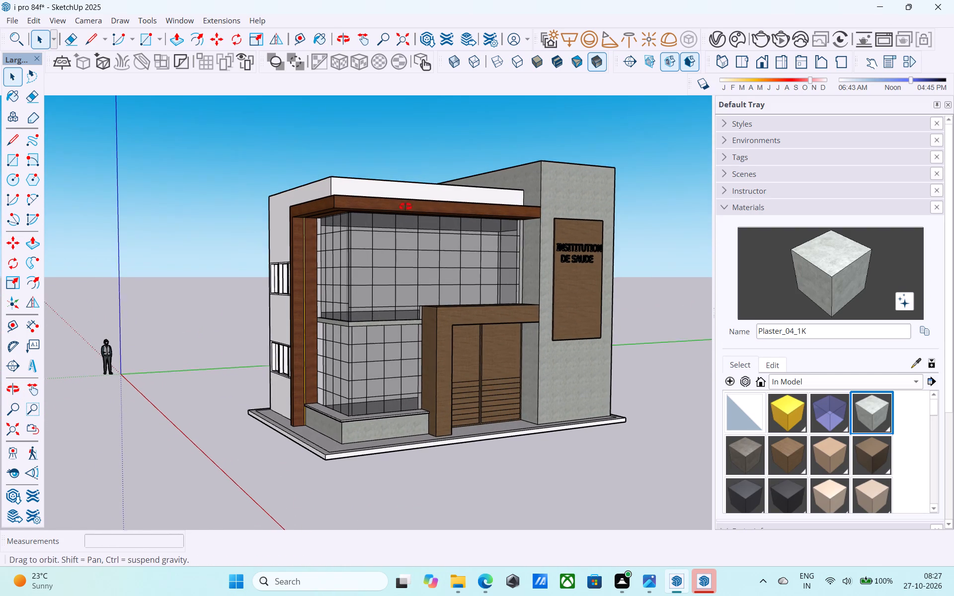
{"action": "middle_click_drag", "start_coordinate": [405, 207], "coordinate": [452, 218]}
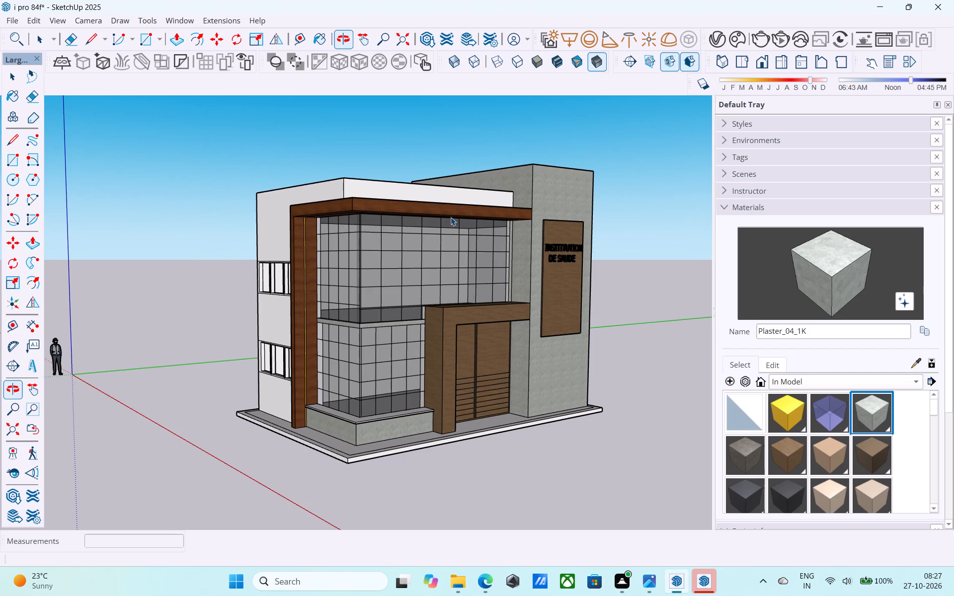
{"action": "middle_click_drag", "start_coordinate": [448, 215], "coordinate": [477, 224]}
{"action": "scroll", "coordinate": [478, 224], "scroll_direction": "up", "scroll_amount": 1, "text": "ctrl"}
Save the model again, purging its unused items.
{"action": "key", "text": "ctrl+s"}
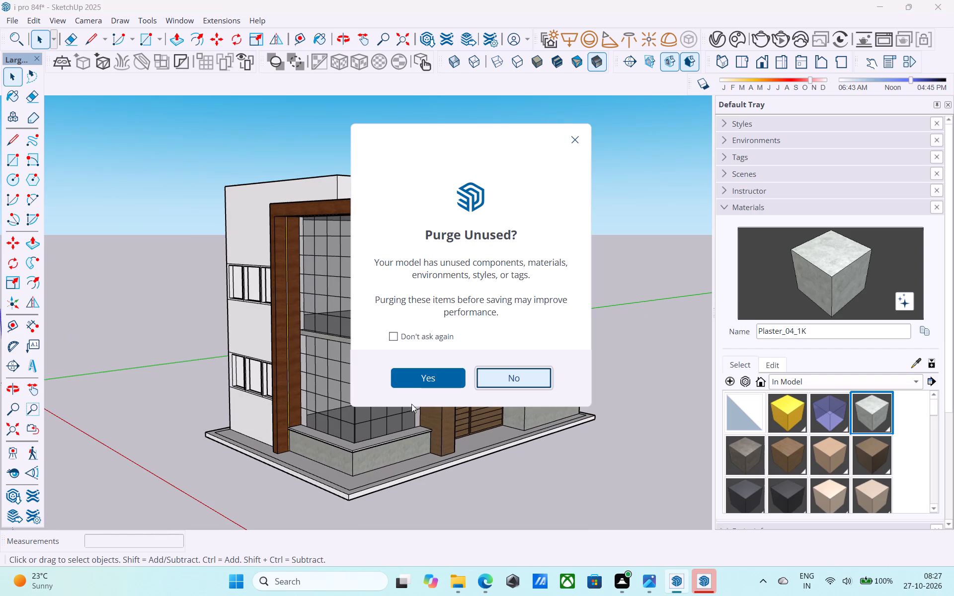
{"action": "left_click", "coordinate": [415, 383]}
{"action": "key", "text": "ctrl+s"}
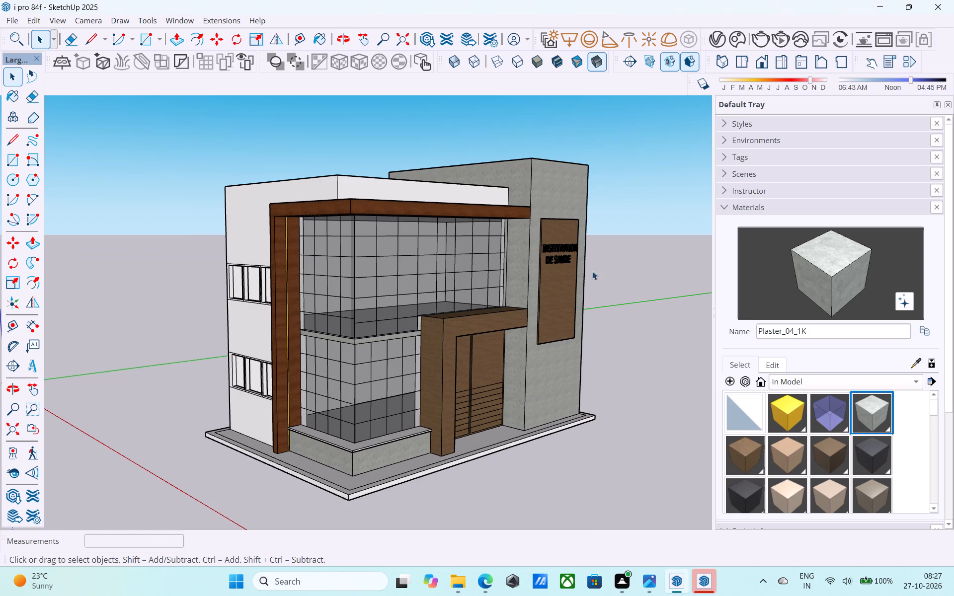
Render the current corner view with V-Ray, inspect the image up close and close the frame buffer.
{"action": "left_click", "coordinate": [760, 44]}
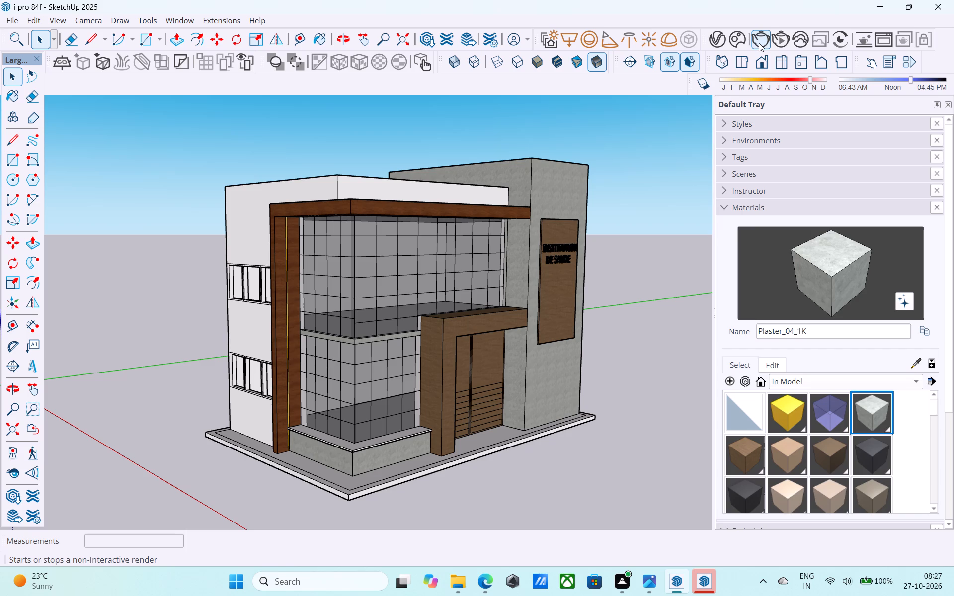
{"action": "left_click", "coordinate": [888, 76]}
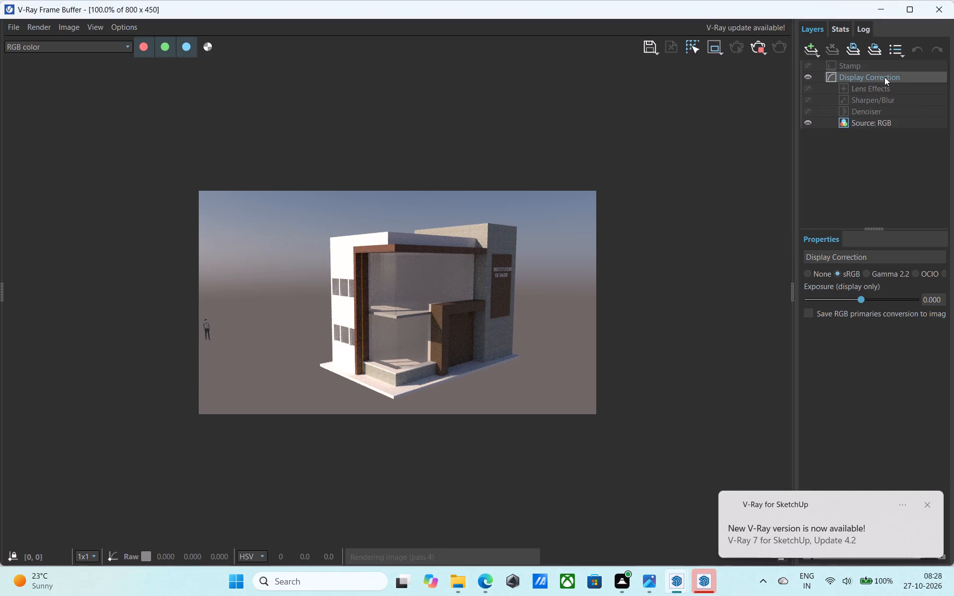
{"action": "scroll", "coordinate": [401, 291], "scroll_direction": "up", "scroll_amount": 1}
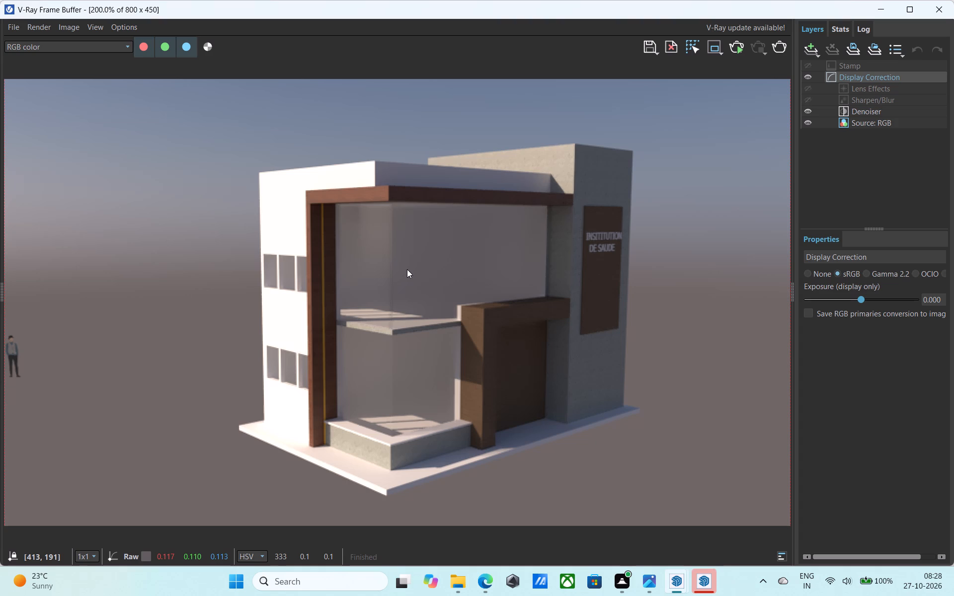
{"action": "left_click", "coordinate": [945, 8]}
Paint the front parapet and the windowed side wall's upper and lower sections with Plaster_04_1K, leaving its middle band white.
{"action": "scroll", "coordinate": [600, 259], "scroll_direction": "down", "scroll_amount": 6}
{"action": "middle_click_drag", "start_coordinate": [584, 257], "coordinate": [588, 216]}
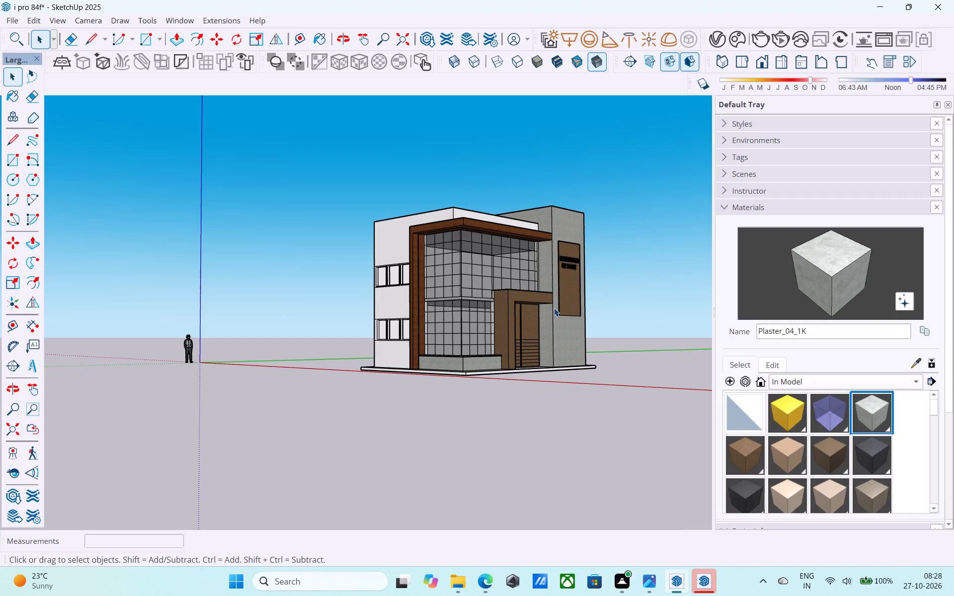
{"action": "middle_click_drag", "start_coordinate": [553, 307], "coordinate": [557, 292], "text": "shift"}
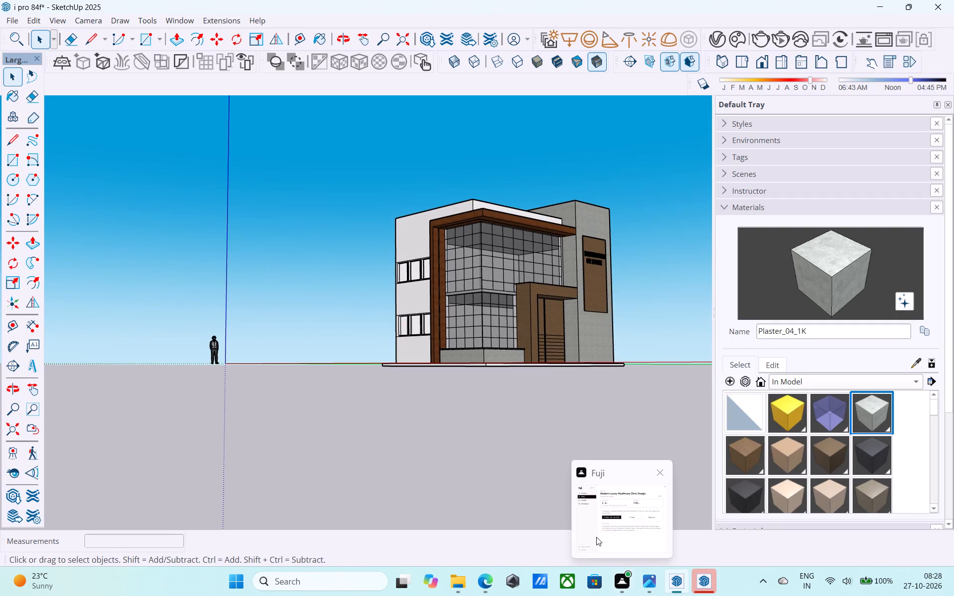
{"action": "middle_click_drag", "start_coordinate": [505, 242], "coordinate": [499, 302]}
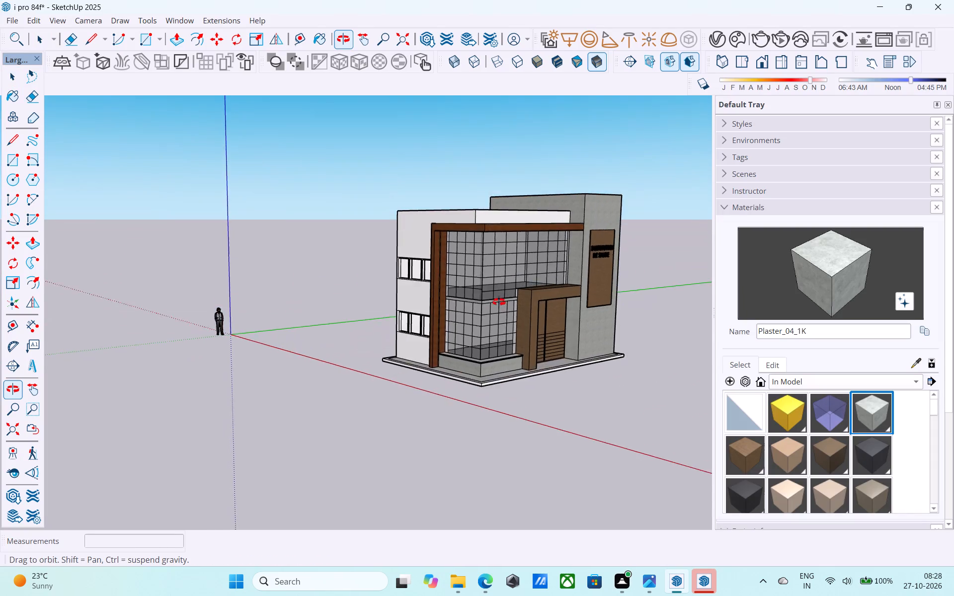
{"action": "middle_click_drag", "start_coordinate": [499, 302], "coordinate": [310, 324]}
{"action": "scroll", "coordinate": [318, 298], "scroll_direction": "down", "scroll_amount": 4}
{"action": "middle_click_drag", "start_coordinate": [394, 287], "coordinate": [570, 314]}
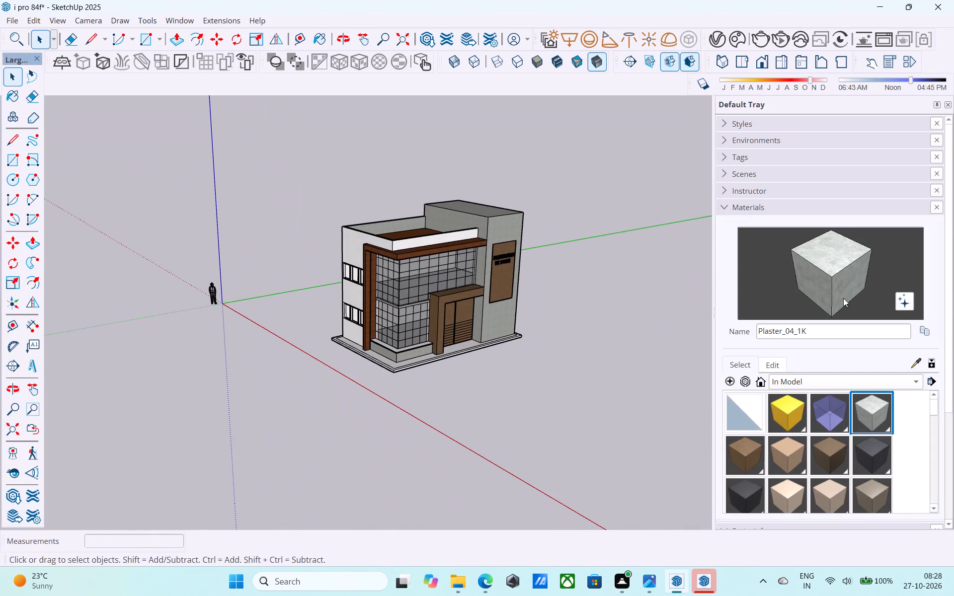
{"action": "left_click", "coordinate": [843, 298]}
{"action": "scroll", "coordinate": [373, 225], "scroll_direction": "up", "scroll_amount": 8}
{"action": "left_click", "coordinate": [453, 248]}
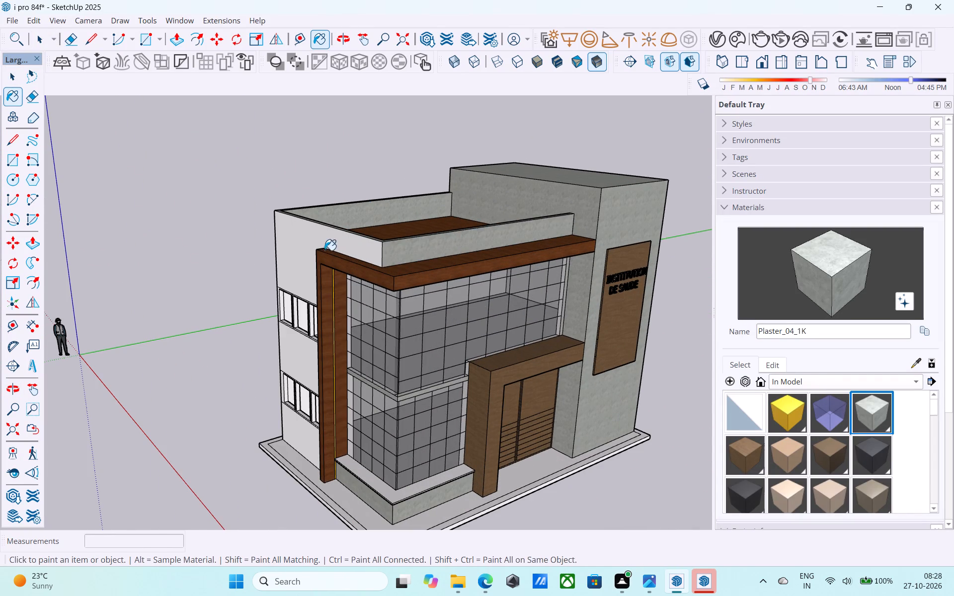
{"action": "left_click", "coordinate": [316, 247]}
{"action": "scroll", "coordinate": [305, 248], "scroll_direction": "down", "scroll_amount": 4}
{"action": "middle_click_drag", "start_coordinate": [309, 264], "coordinate": [261, 193]}
{"action": "scroll", "coordinate": [302, 407], "scroll_direction": "up", "scroll_amount": 4}
{"action": "left_click", "coordinate": [302, 391]}
{"action": "scroll", "coordinate": [302, 383], "scroll_direction": "down", "scroll_amount": 1}
{"action": "middle_click_drag", "start_coordinate": [311, 380], "coordinate": [303, 368]}
{"action": "scroll", "coordinate": [288, 352], "scroll_direction": "down", "scroll_amount": 6}
{"action": "middle_click_drag", "start_coordinate": [399, 344], "coordinate": [498, 370]}
{"action": "key", "text": "space"}
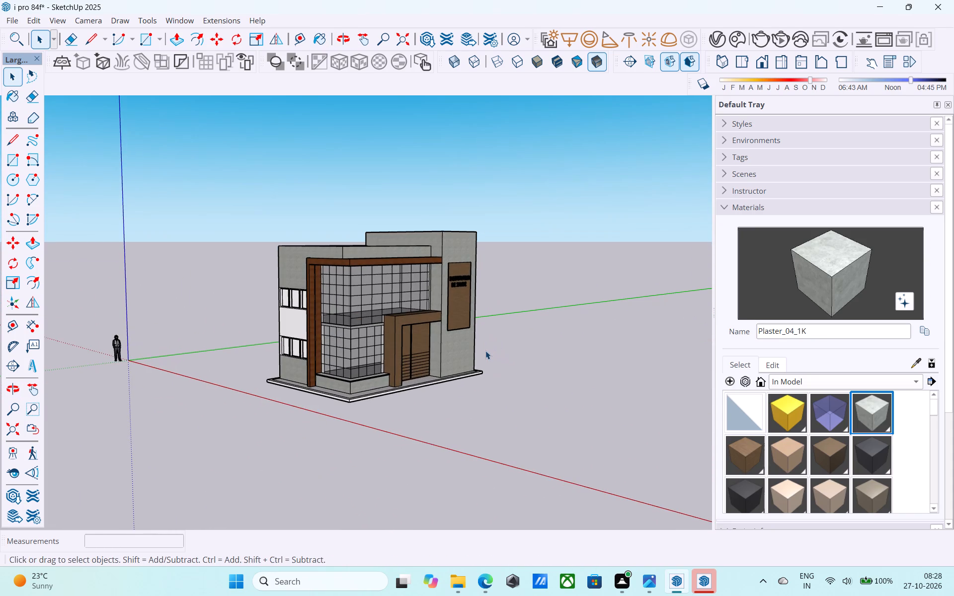
Save the model with the repainted parapet and side wall.
{"action": "key", "text": "ctrl+s"}
{"action": "middle_click_drag", "start_coordinate": [417, 330], "coordinate": [404, 328]}
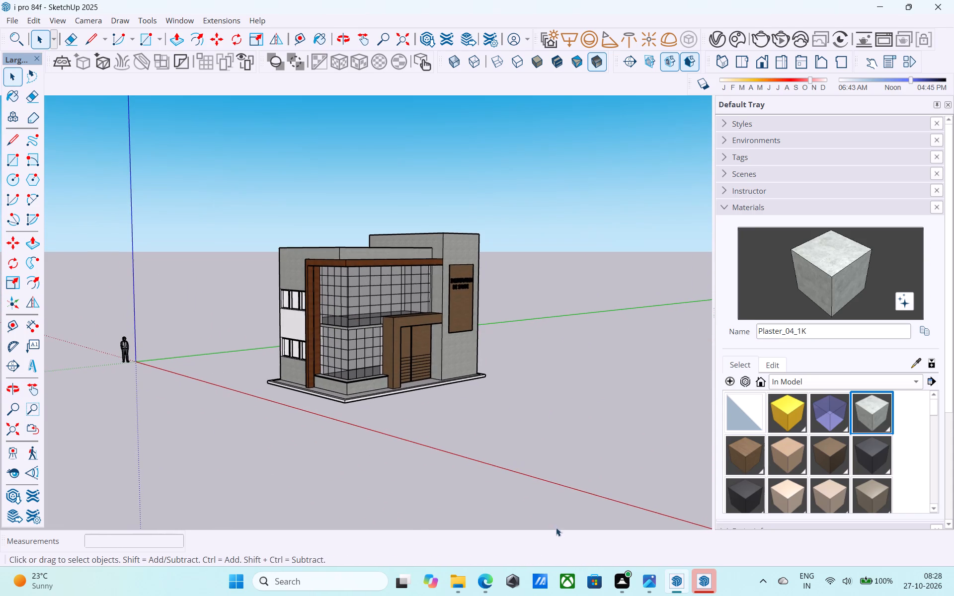